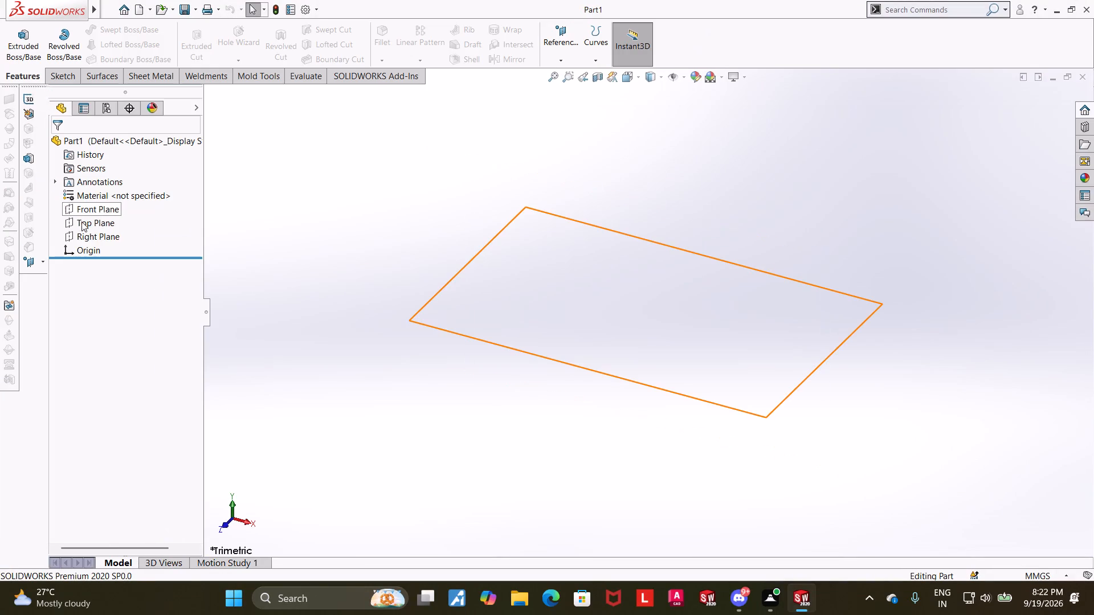
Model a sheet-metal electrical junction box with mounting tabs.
Sketch a center rectangle about 198 mm wide on the Top Plane, centred on the origin.
{"action": "left_click", "coordinate": [88, 225]}
{"action": "left_click", "coordinate": [103, 206]}
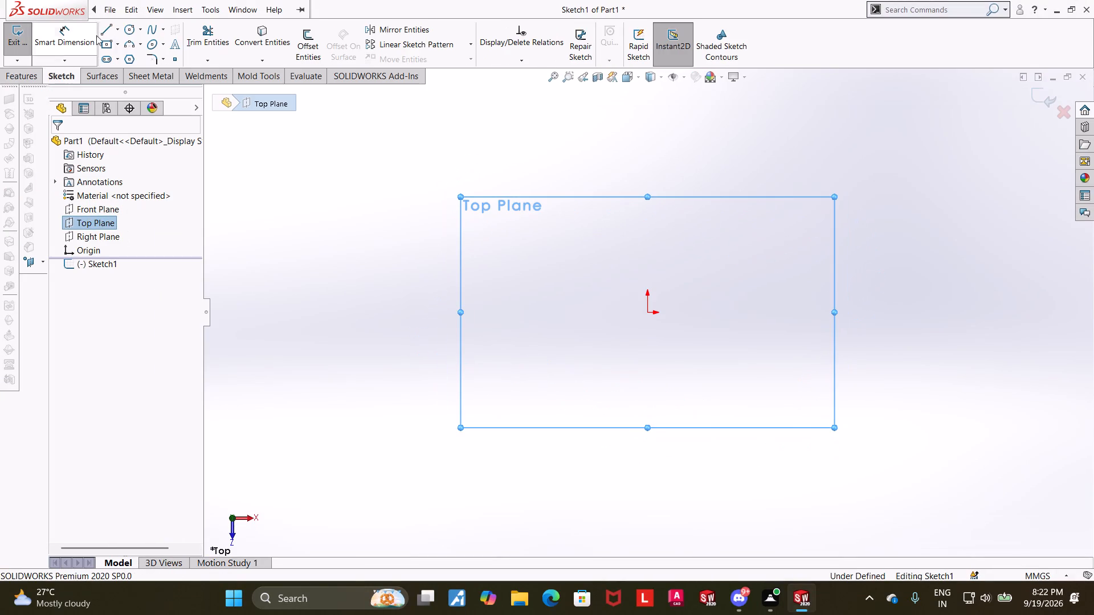
{"action": "left_click", "coordinate": [103, 46]}
{"action": "left_click", "coordinate": [647, 315]}
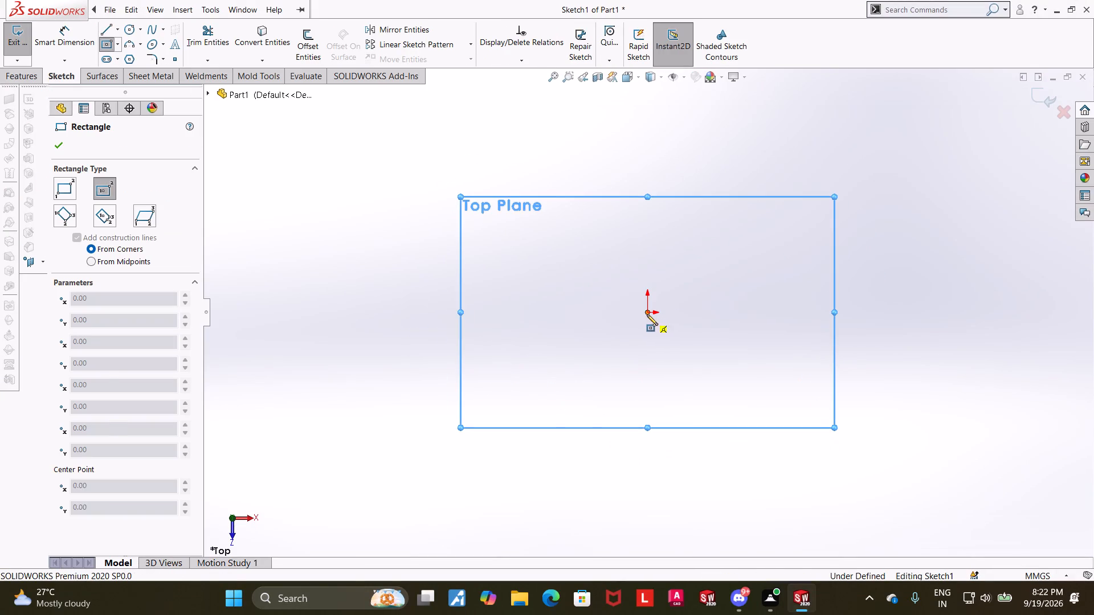
{"action": "left_click", "coordinate": [856, 216]}
{"action": "key", "text": "Escape"}
{"action": "key", "text": "Escape"}
{"action": "key", "text": "Escape"}
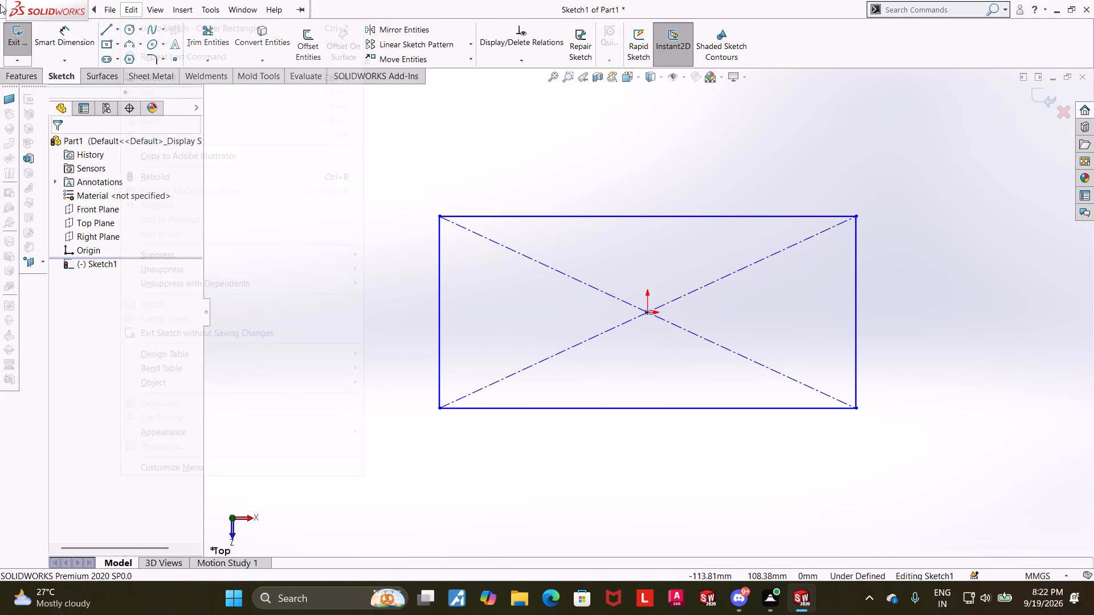
Dimension the rectangle's upper horizontal edge to 71.58 mm.
{"action": "left_click", "coordinate": [42, 32]}
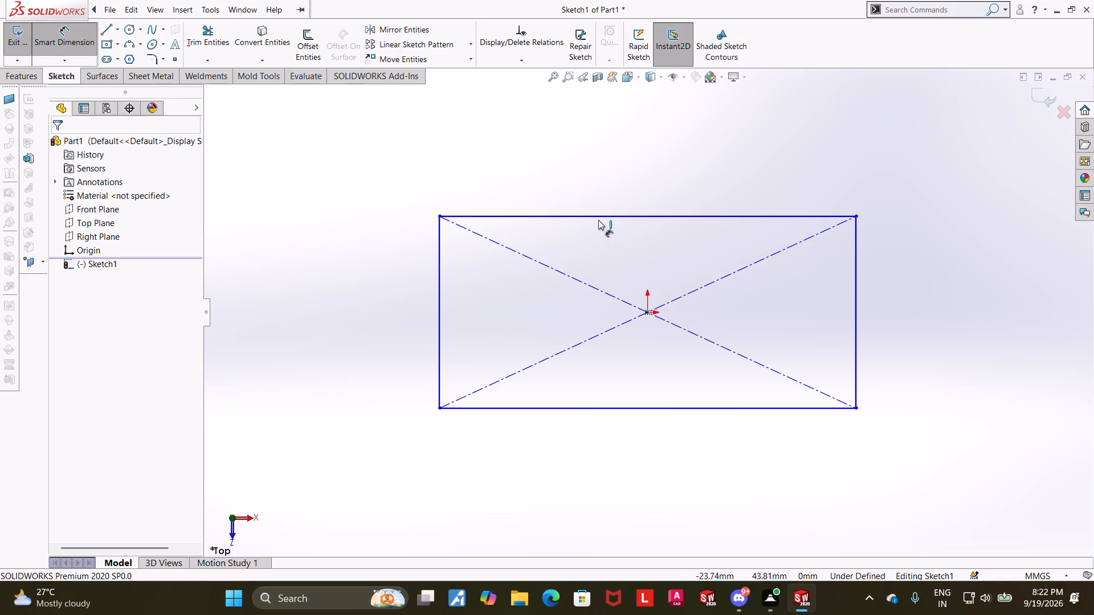
{"action": "left_click", "coordinate": [598, 220]}
{"action": "left_click", "coordinate": [598, 187]}
{"action": "key", "text": "7"}
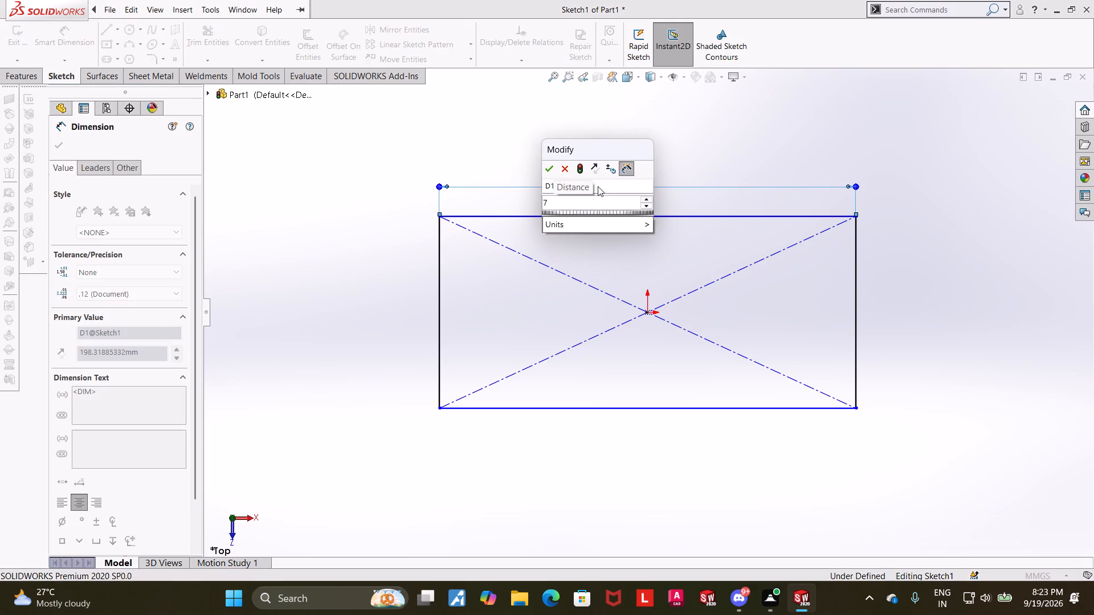
{"action": "type", "text": "1."}
{"action": "key", "text": "5"}
{"action": "key", "text": "8"}
{"action": "key", "text": "Return"}
{"action": "key", "text": "Escape"}
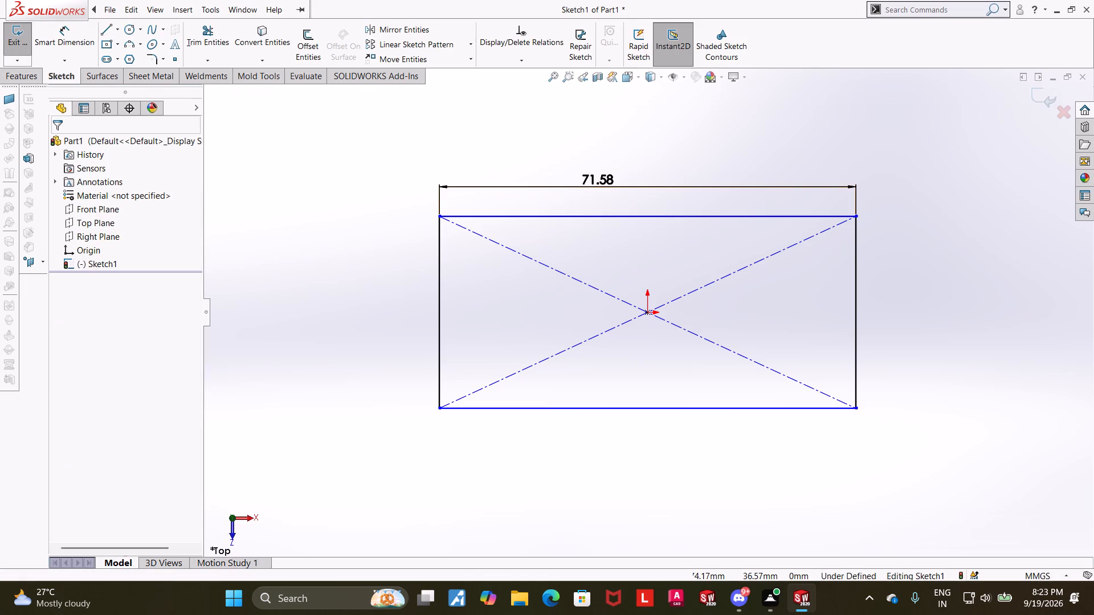
Dimension the rectangle's vertical edge to 40 mm and finish the sketch.
{"action": "left_click", "coordinate": [79, 35]}
{"action": "left_click", "coordinate": [436, 308]}
{"action": "left_click", "coordinate": [381, 307]}
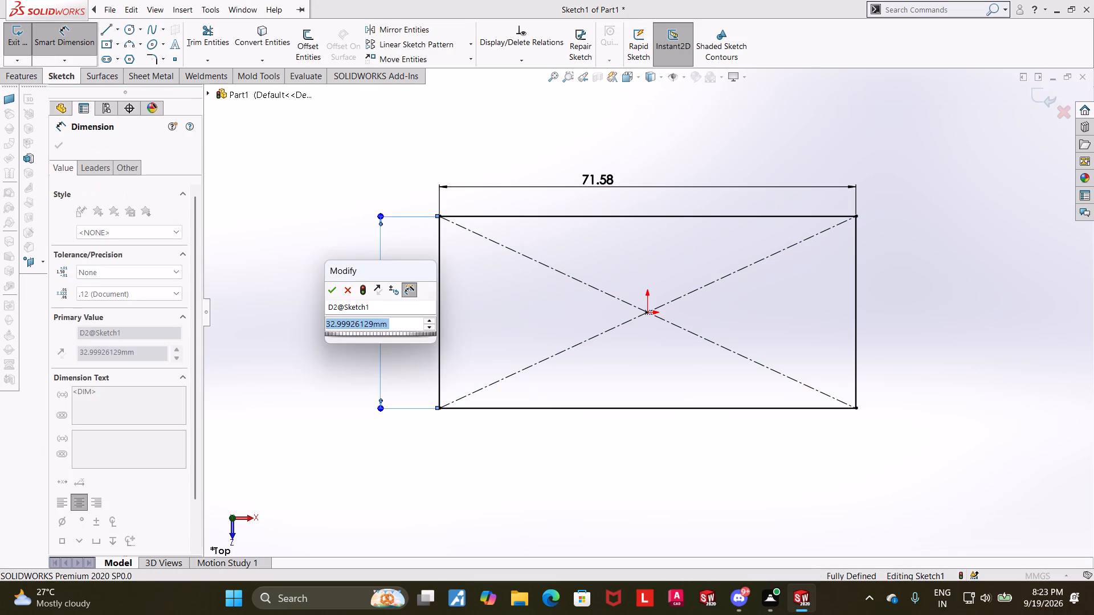
{"action": "type", "text": "40"}
{"action": "key", "text": "Return"}
{"action": "key", "text": "Escape"}
{"action": "key", "text": "Escape"}
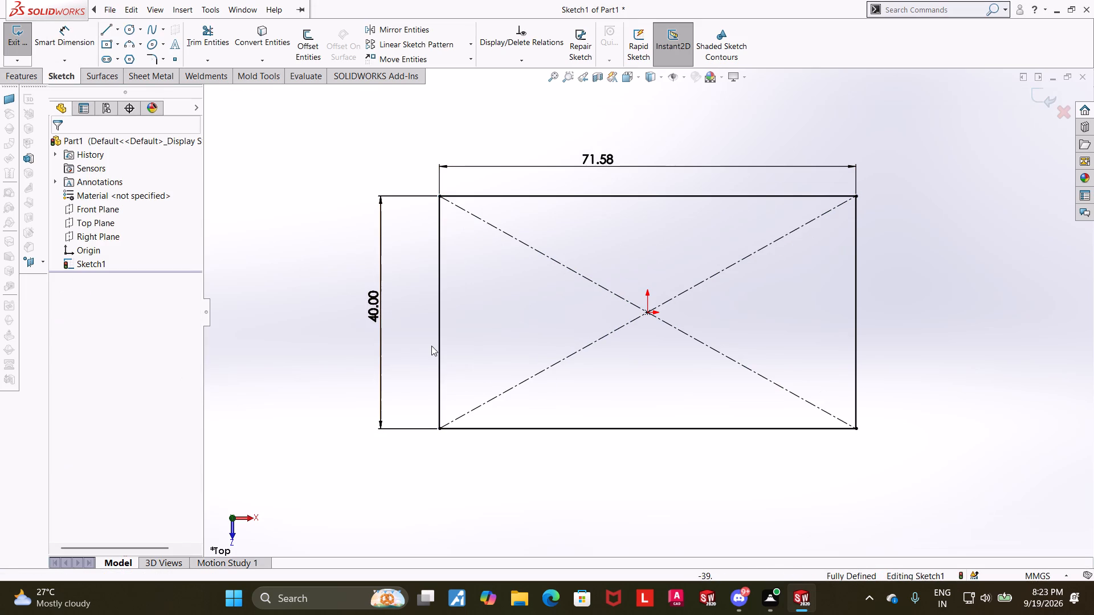
{"action": "left_click", "coordinate": [1031, 102]}
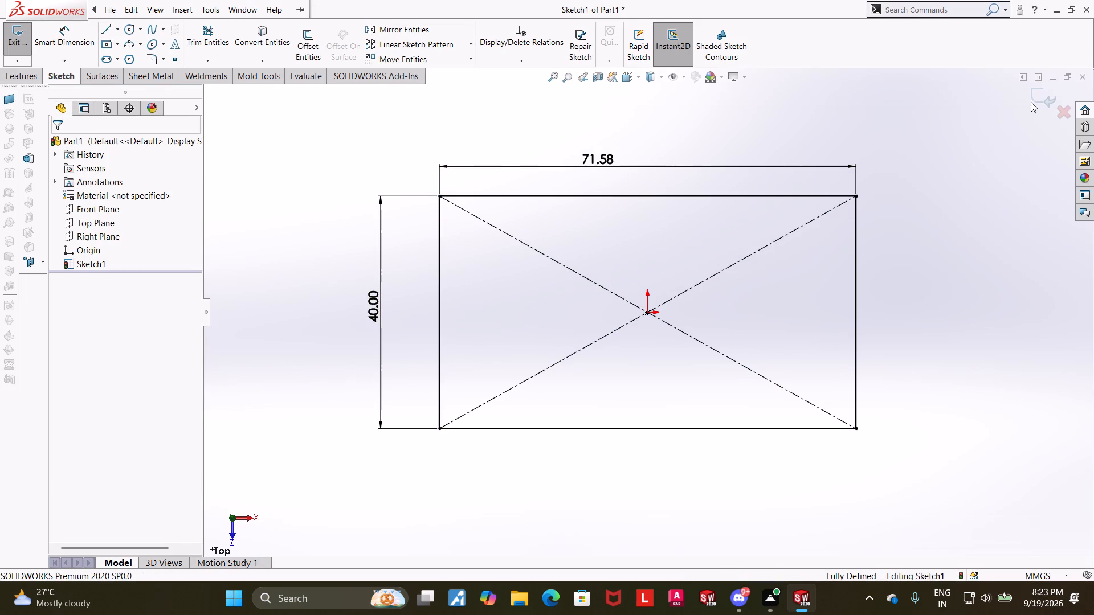
{"action": "left_click", "coordinate": [1034, 100]}
Create a sheet metal base flange from the rectangle sketch with a thickness of 0.75 mm.
{"action": "middle_click_drag", "start_coordinate": [968, 348], "coordinate": [966, 276]}
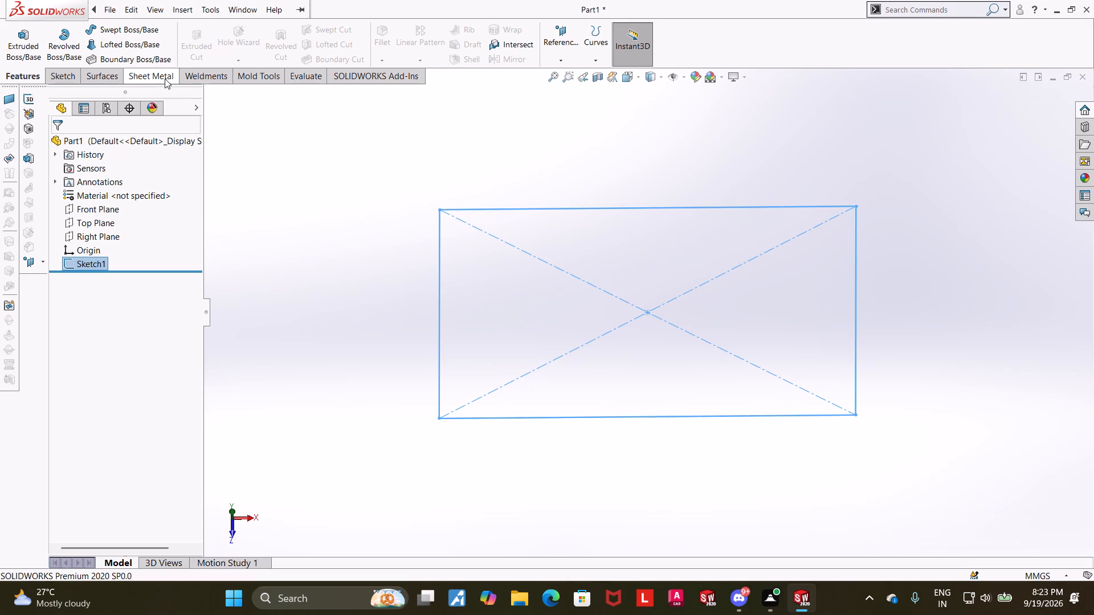
{"action": "left_click", "coordinate": [162, 82]}
{"action": "left_click", "coordinate": [23, 39]}
{"action": "middle_click_drag", "start_coordinate": [276, 300], "coordinate": [263, 292]}
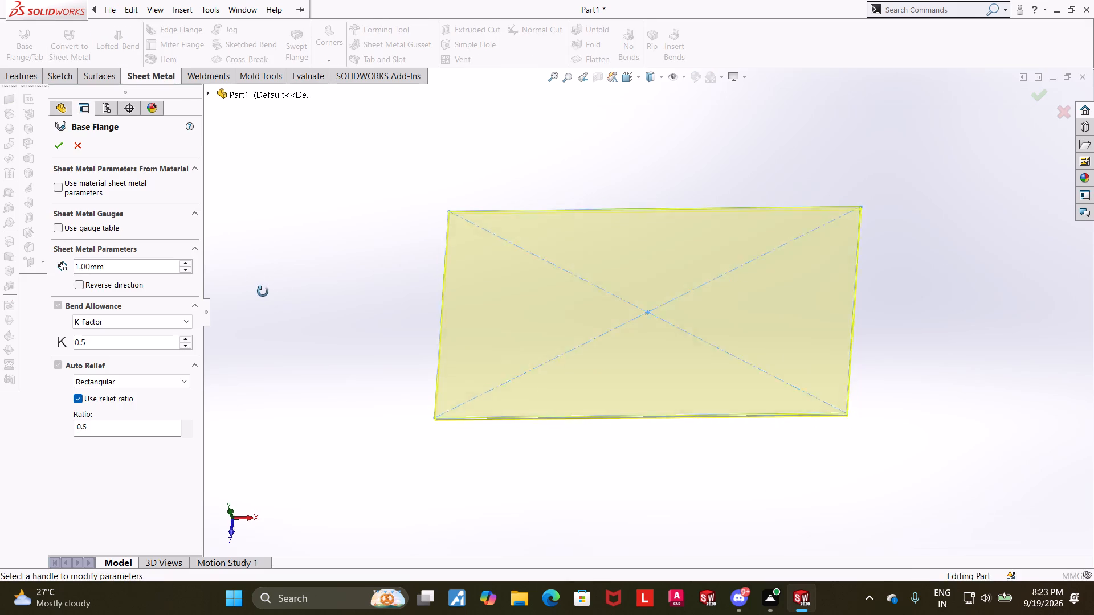
{"action": "middle_click_drag", "start_coordinate": [263, 292], "coordinate": [258, 278]}
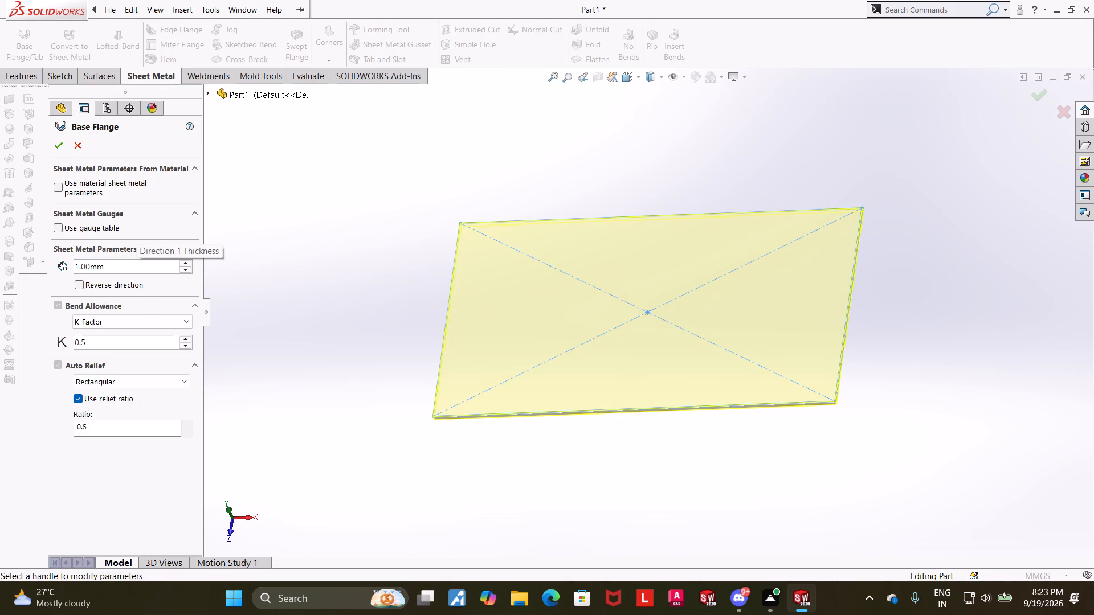
{"action": "left_click_drag", "start_coordinate": [130, 265], "coordinate": [0, 270]}
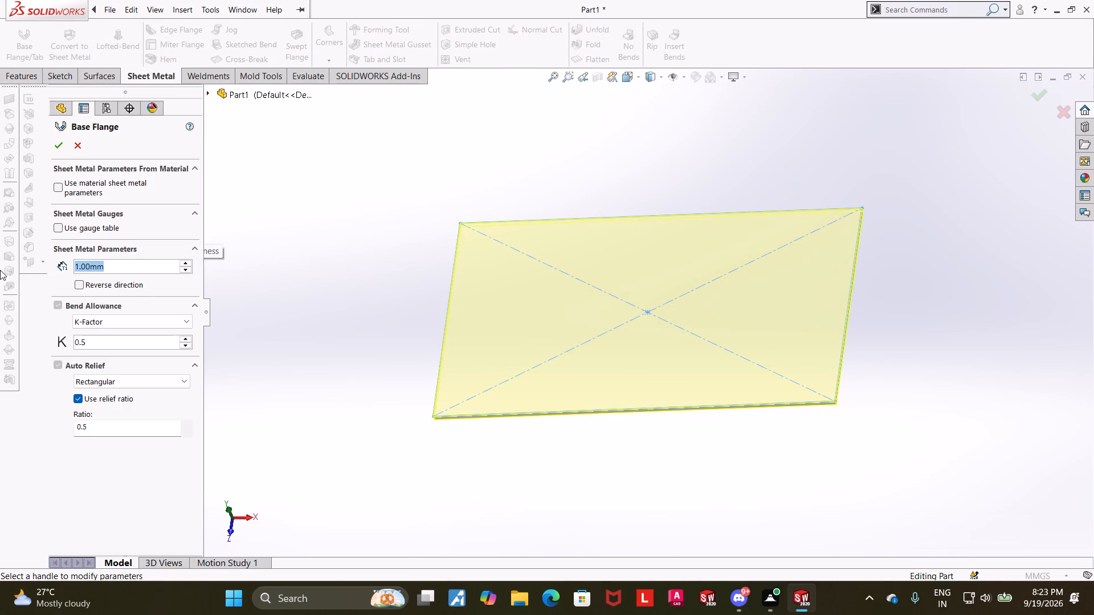
{"action": "type", "text": "0.75"}
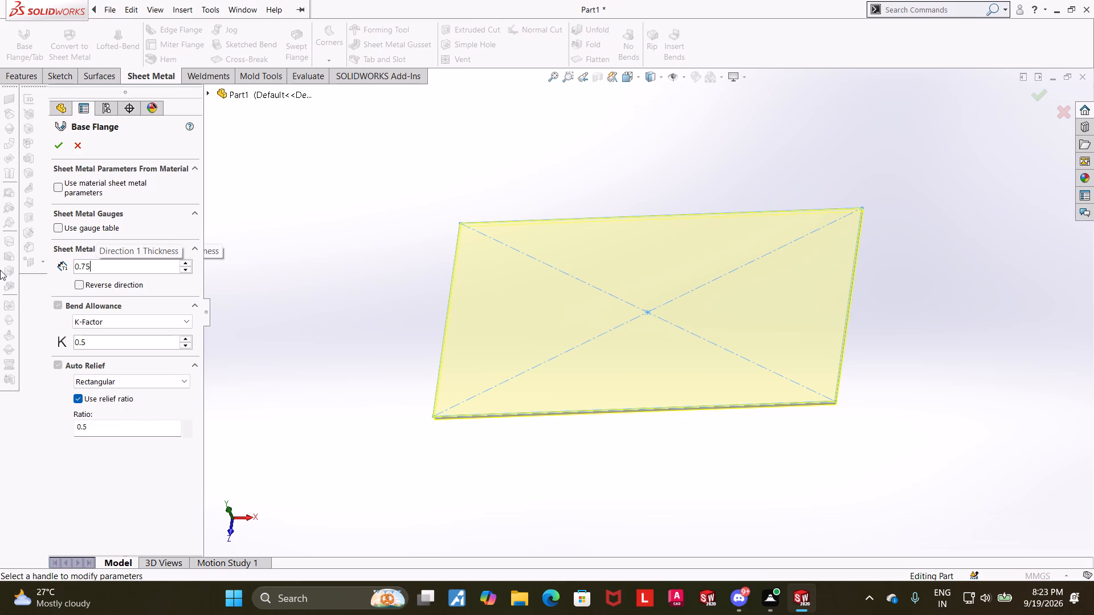
{"action": "key", "text": "Return"}
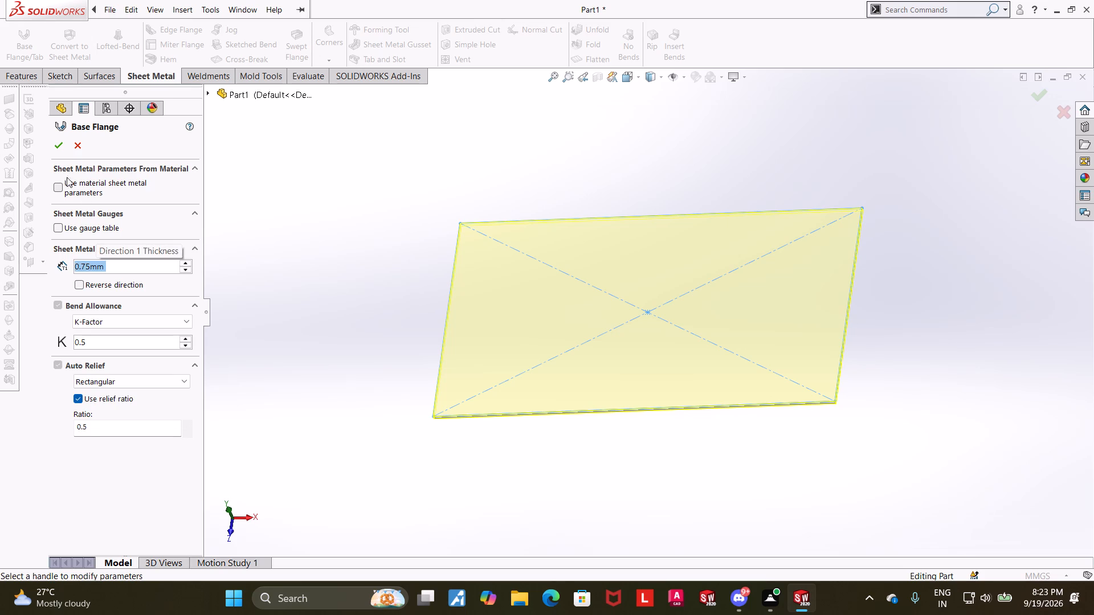
{"action": "left_click", "coordinate": [58, 144]}
{"action": "left_click", "coordinate": [303, 256]}
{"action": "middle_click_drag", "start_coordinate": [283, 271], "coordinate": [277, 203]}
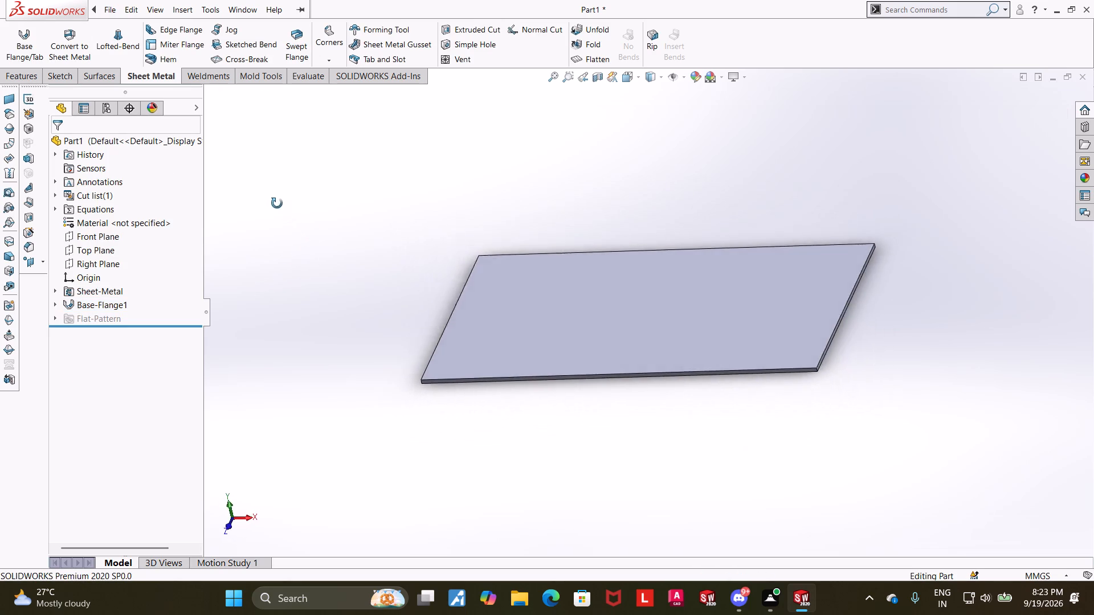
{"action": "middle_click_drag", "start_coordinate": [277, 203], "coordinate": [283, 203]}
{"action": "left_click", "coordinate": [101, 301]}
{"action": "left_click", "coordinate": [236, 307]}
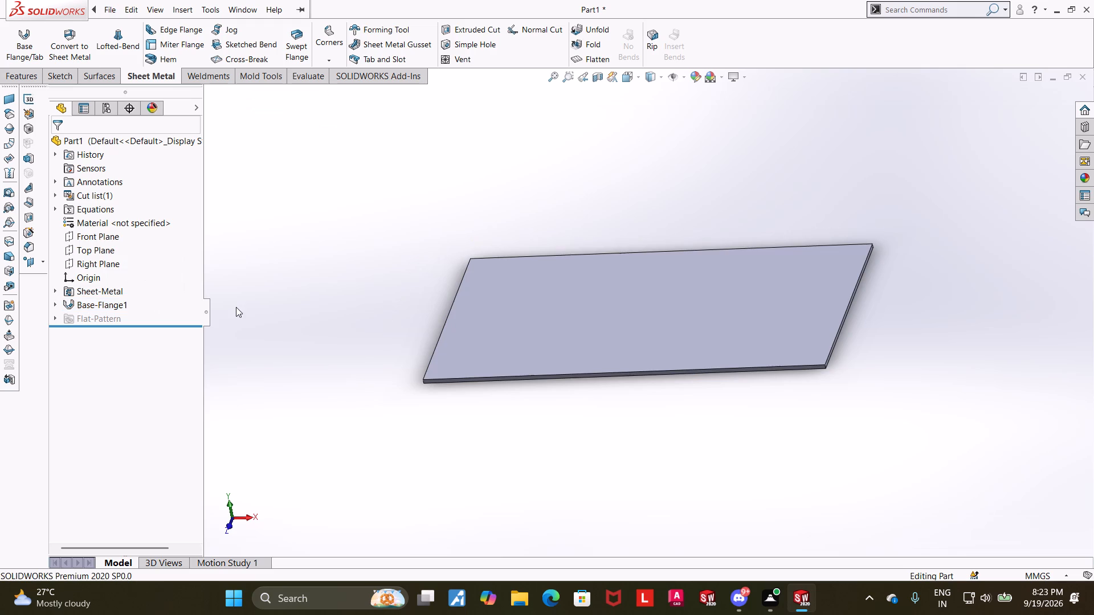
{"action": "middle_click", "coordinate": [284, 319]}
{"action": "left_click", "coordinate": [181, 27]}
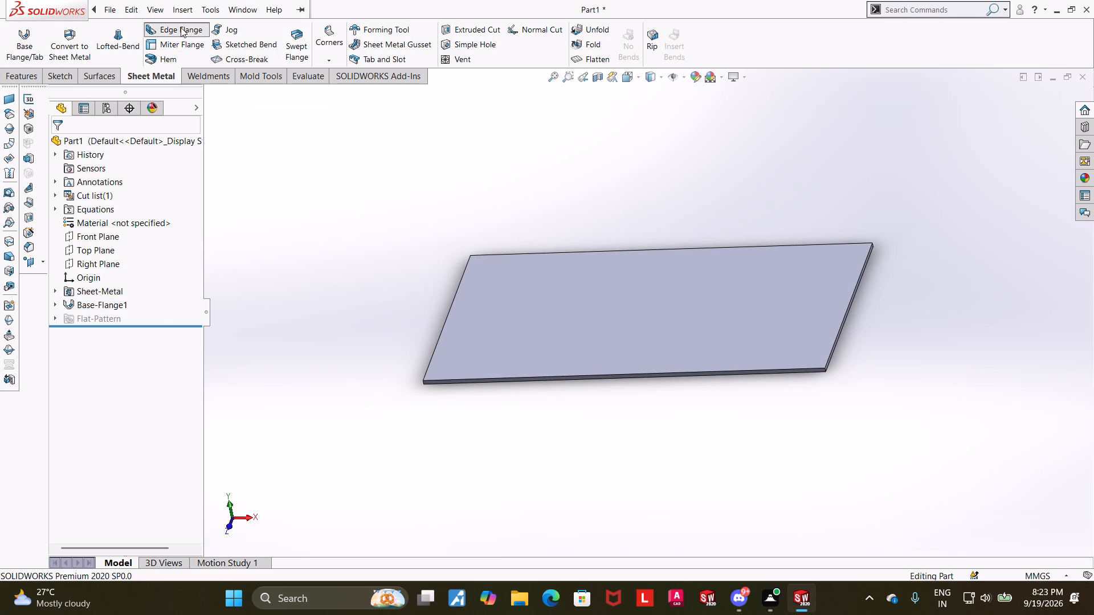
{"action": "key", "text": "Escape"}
Open the base flange's rectangle sketch for editing.
{"action": "left_click", "coordinate": [95, 299]}
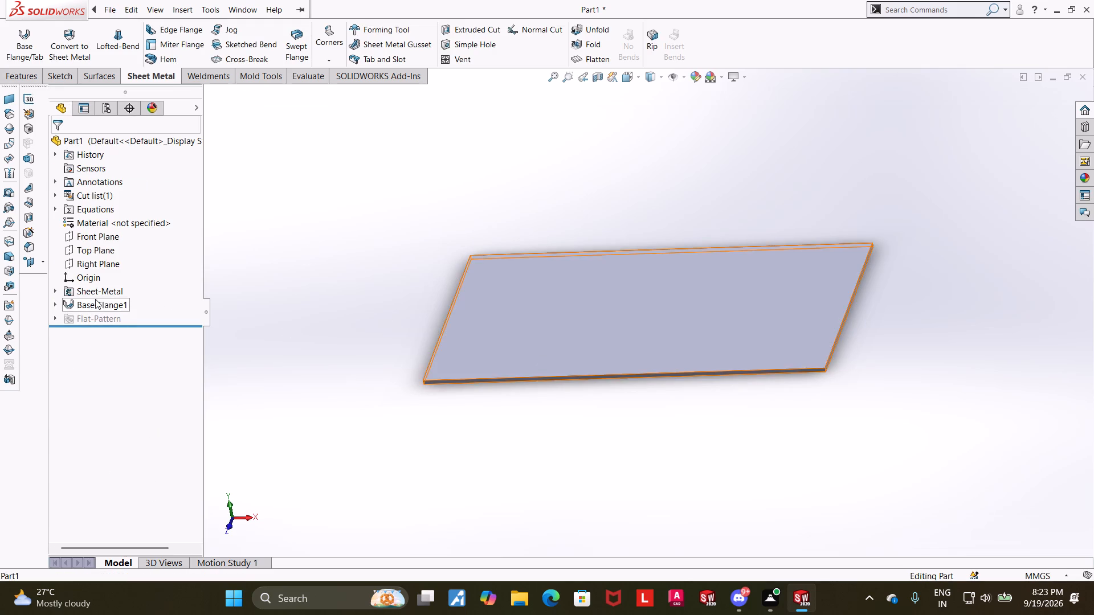
{"action": "left_click", "coordinate": [51, 305]}
{"action": "left_click", "coordinate": [56, 305]}
{"action": "left_click", "coordinate": [103, 322]}
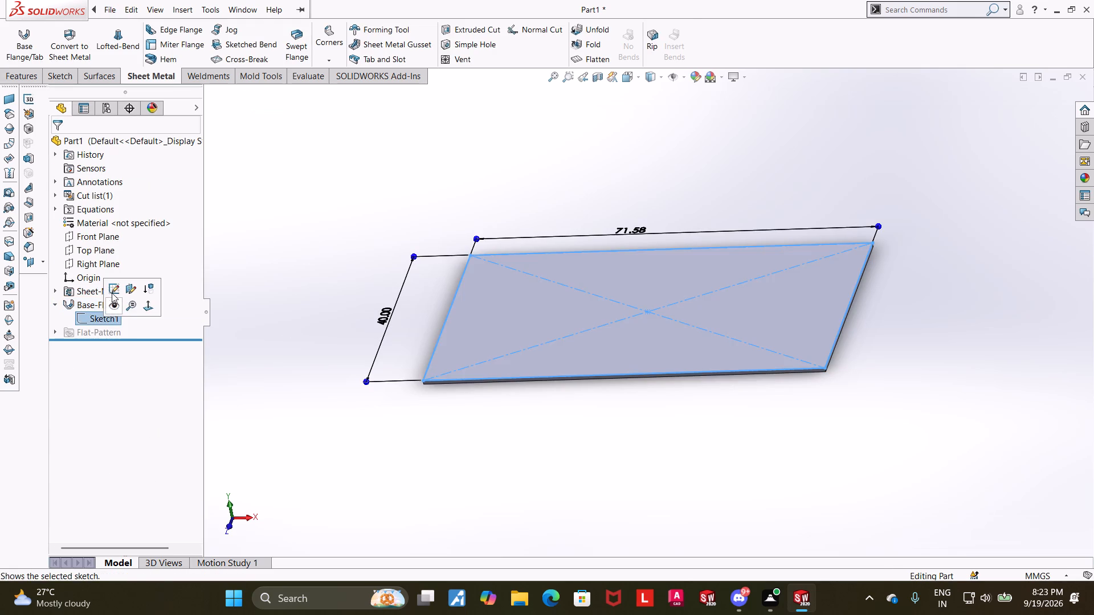
{"action": "left_click", "coordinate": [112, 293]}
{"action": "left_click", "coordinate": [103, 307]}
{"action": "left_click", "coordinate": [117, 304]}
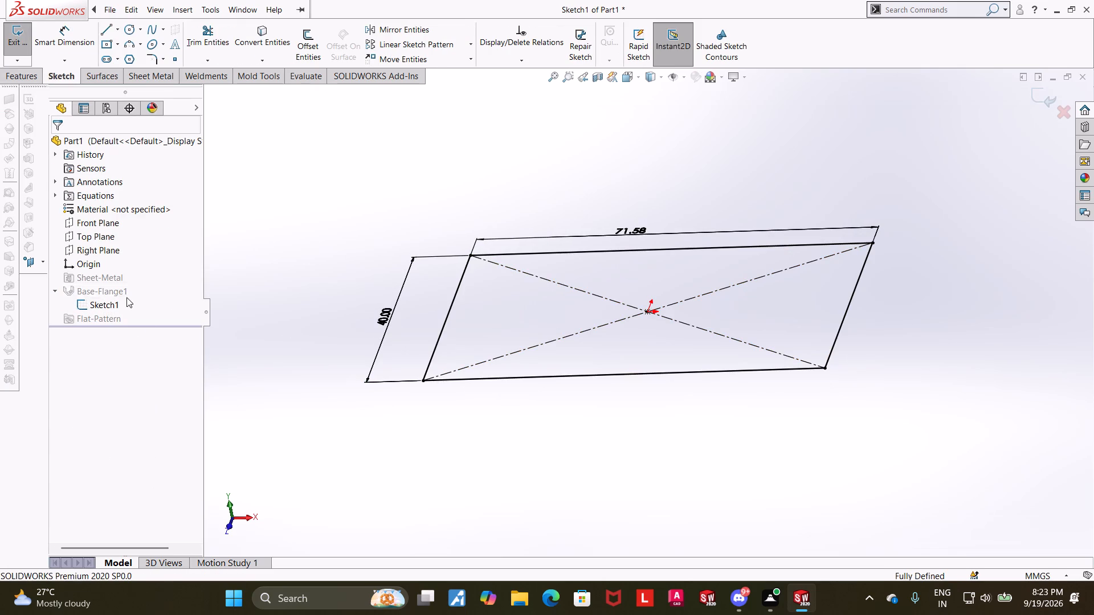
{"action": "left_click", "coordinate": [115, 301]}
{"action": "left_click", "coordinate": [628, 79]}
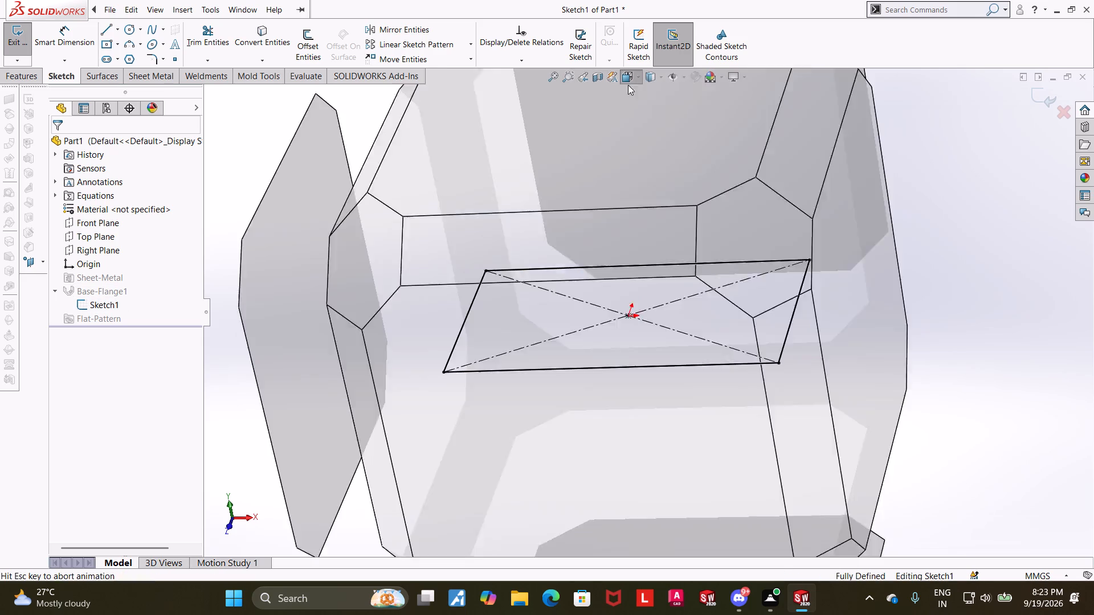
{"action": "left_click", "coordinate": [504, 281]}
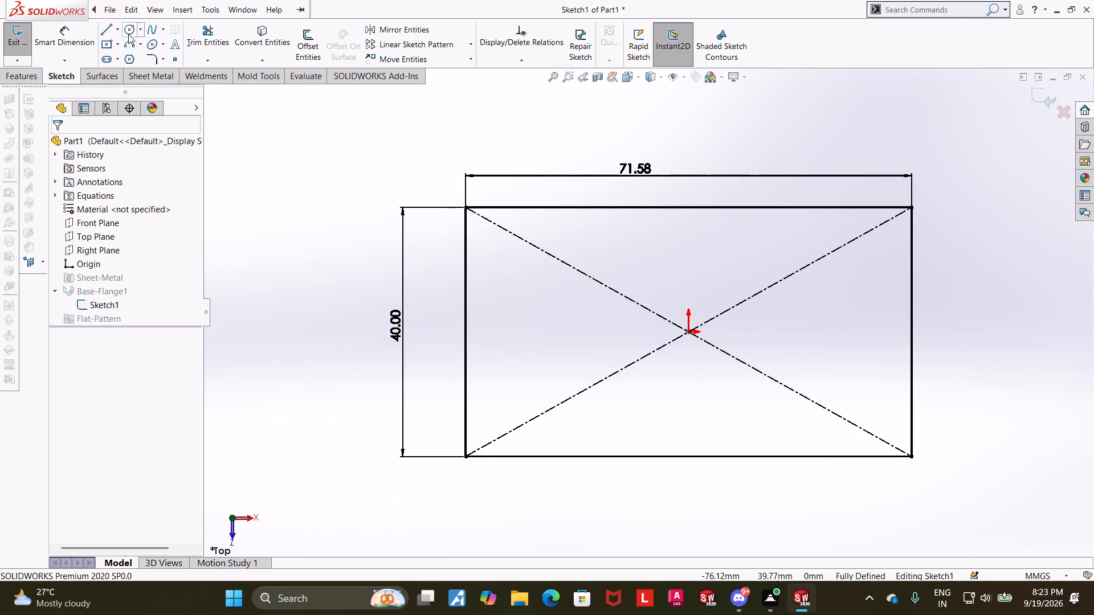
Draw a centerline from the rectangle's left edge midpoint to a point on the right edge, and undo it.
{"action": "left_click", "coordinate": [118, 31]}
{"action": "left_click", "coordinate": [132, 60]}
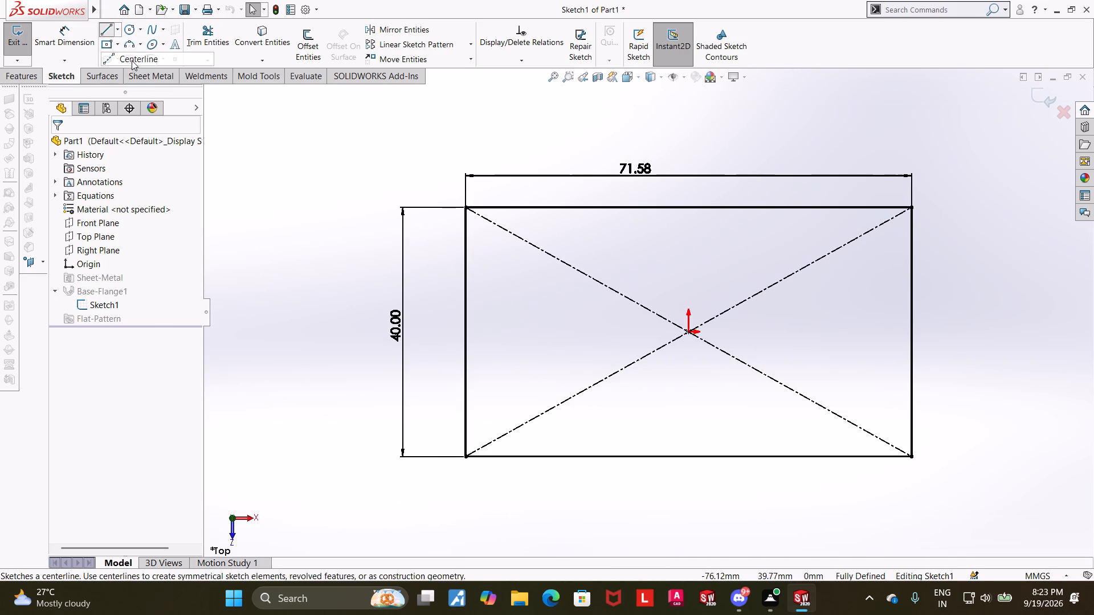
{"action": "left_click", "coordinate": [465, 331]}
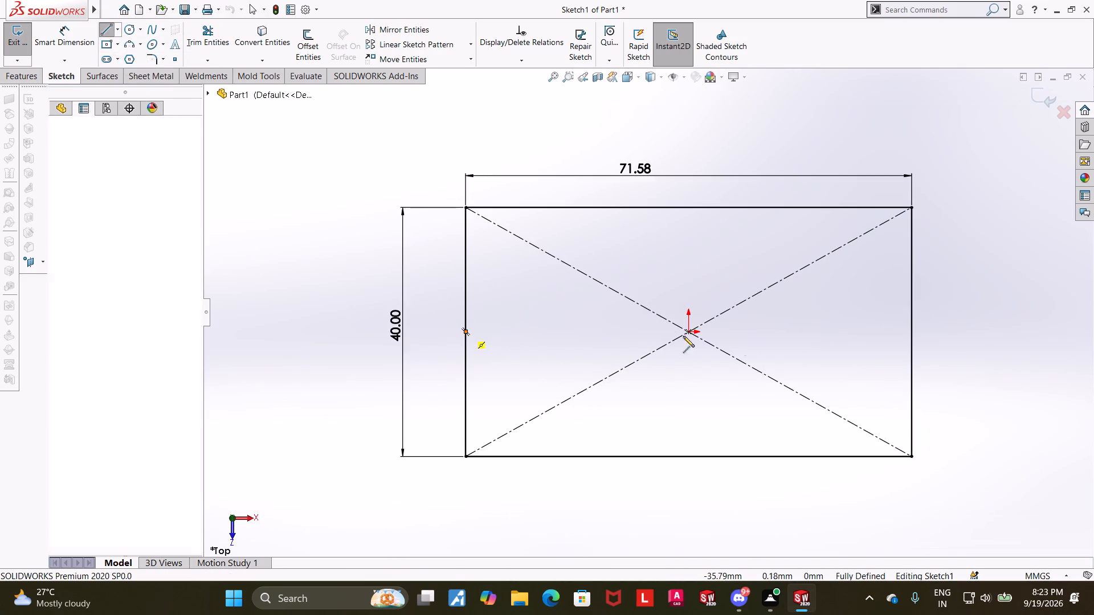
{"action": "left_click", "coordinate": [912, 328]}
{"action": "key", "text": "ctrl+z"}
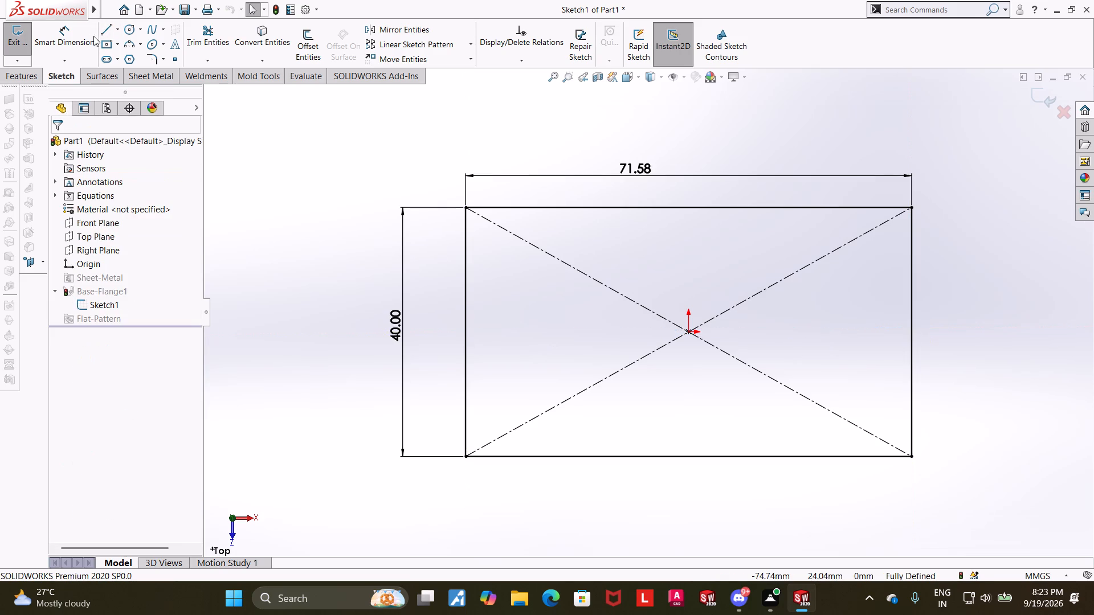
Draw a horizontal centerline through the origin, joining the midpoints of the rectangle's left and right edges.
{"action": "left_click", "coordinate": [117, 32]}
{"action": "left_click", "coordinate": [116, 56]}
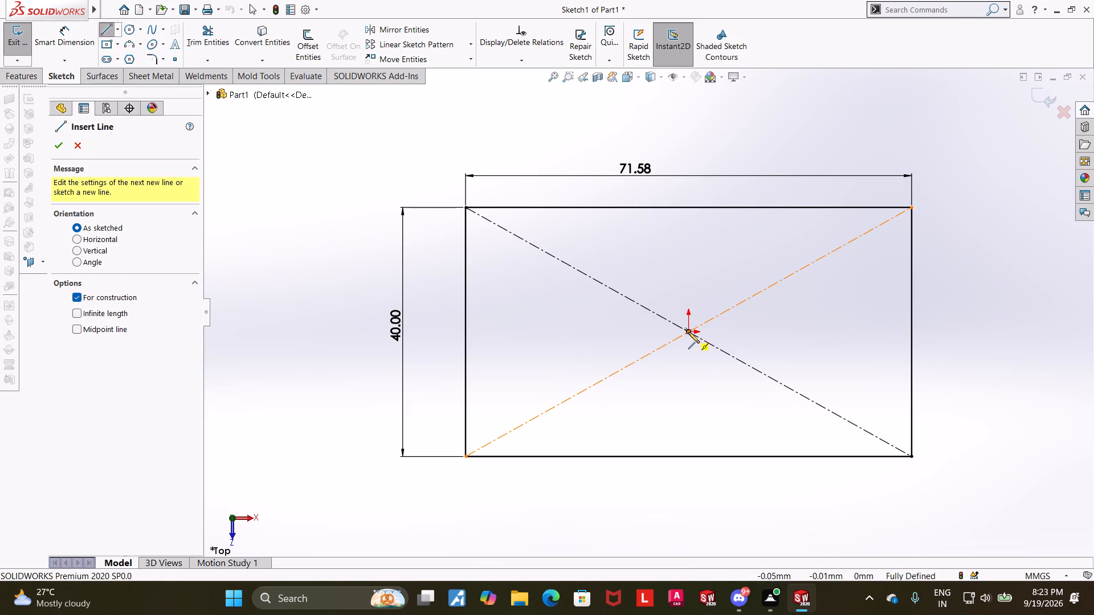
{"action": "left_click", "coordinate": [464, 331]}
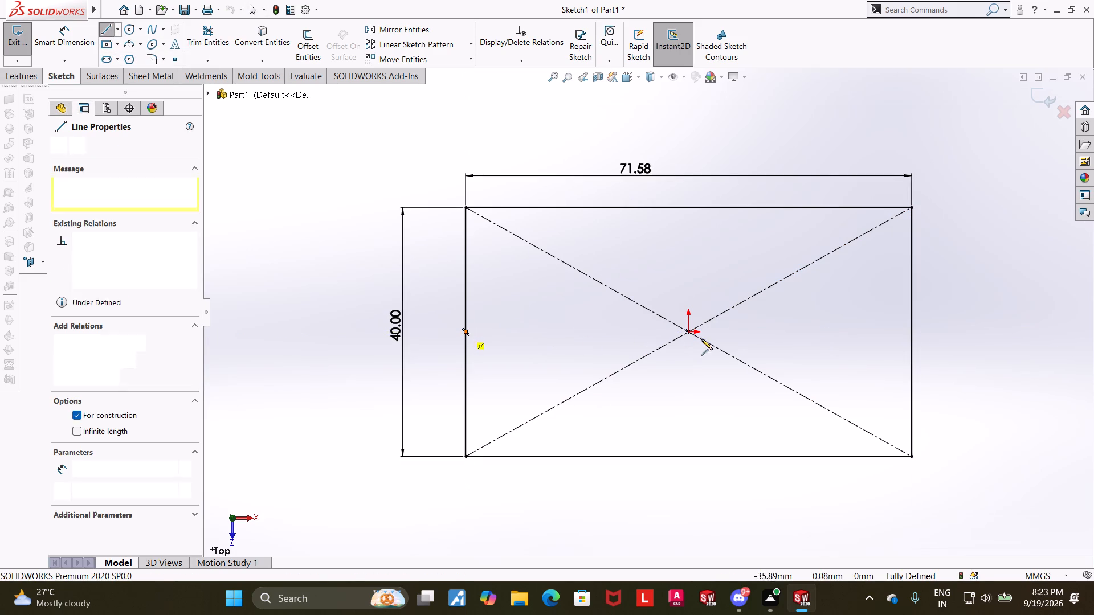
{"action": "left_click", "coordinate": [913, 331]}
{"action": "key", "text": "Escape"}
{"action": "key", "text": "Escape"}
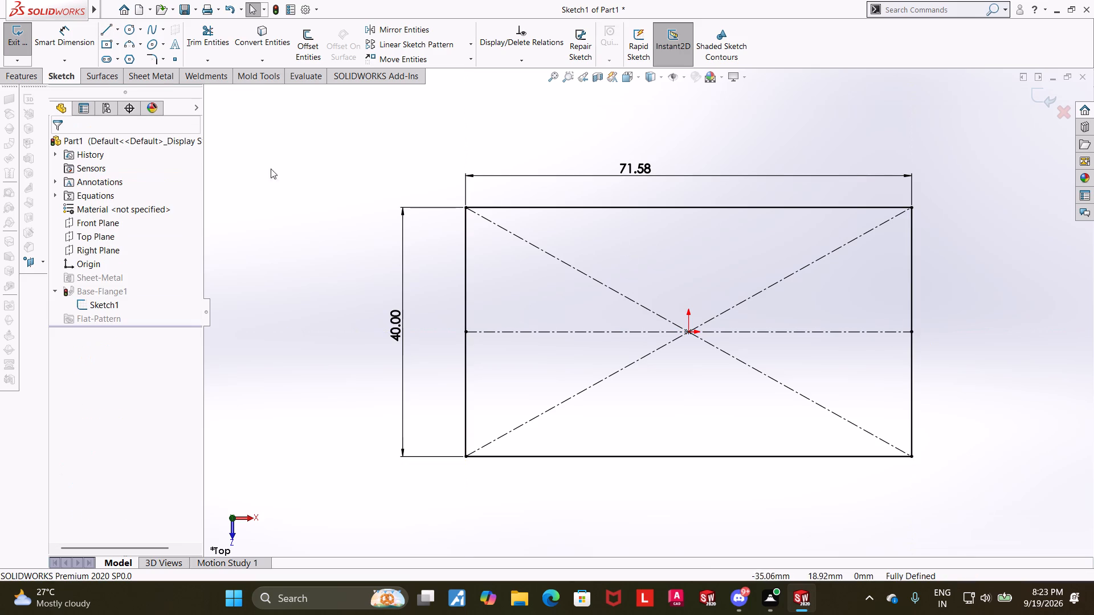
{"action": "key", "text": "Escape"}
Sketch a circle of about 3.85 mm radius on the horizontal centerline, centred about 18.5 mm left of the origin.
{"action": "left_click", "coordinate": [125, 32]}
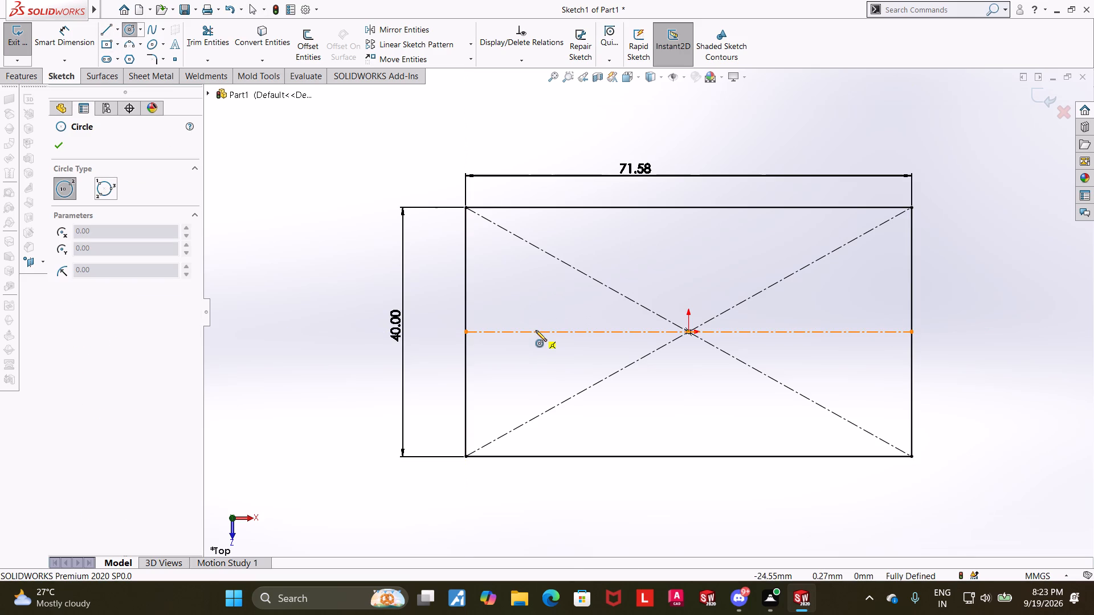
{"action": "left_click", "coordinate": [573, 331]}
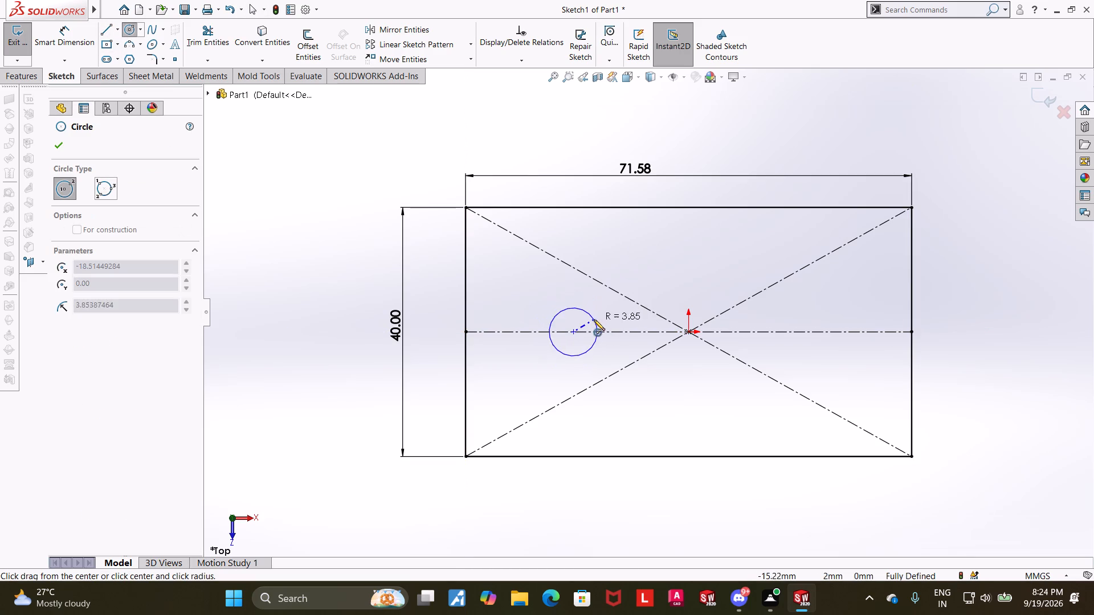
{"action": "left_click", "coordinate": [594, 319]}
{"action": "key", "text": "Escape"}
{"action": "key", "text": "Escape"}
{"action": "key", "text": "Escape"}
Dimension the circle's diameter to 5 mm.
{"action": "left_click", "coordinate": [84, 44]}
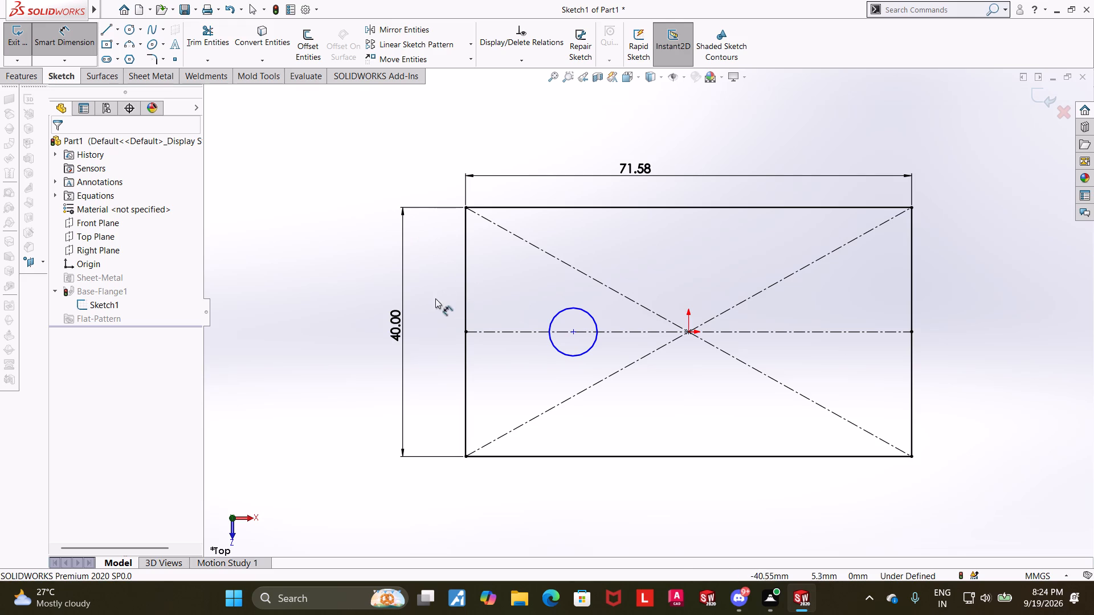
{"action": "left_click", "coordinate": [562, 314]}
{"action": "left_click", "coordinate": [553, 305]}
{"action": "key", "text": "5"}
{"action": "key", "text": "Return"}
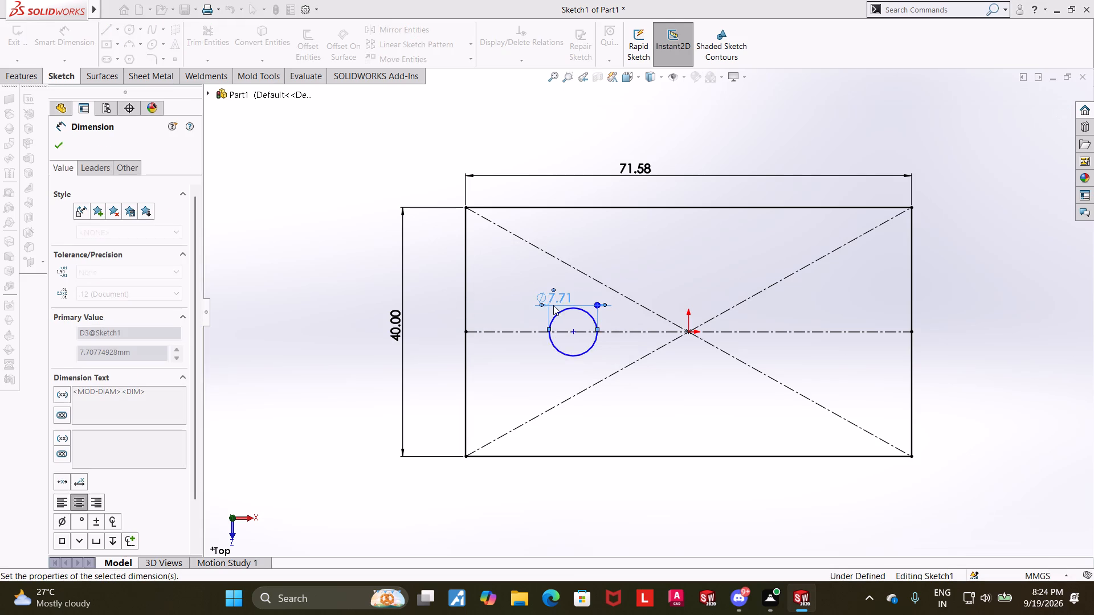
{"action": "key", "text": "Escape"}
{"action": "key", "text": "Escape"}
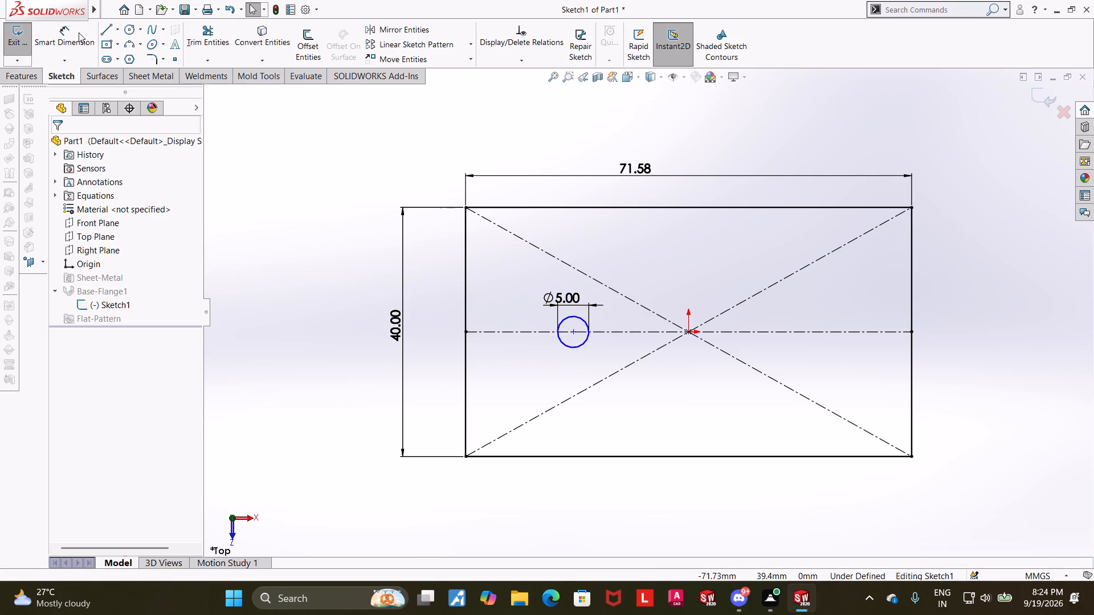
Dimension the 5 mm circle's centre 10 mm horizontally from the origin.
{"action": "left_click", "coordinate": [75, 32]}
{"action": "left_click", "coordinate": [570, 330]}
{"action": "left_click", "coordinate": [689, 334]}
{"action": "left_click", "coordinate": [632, 256]}
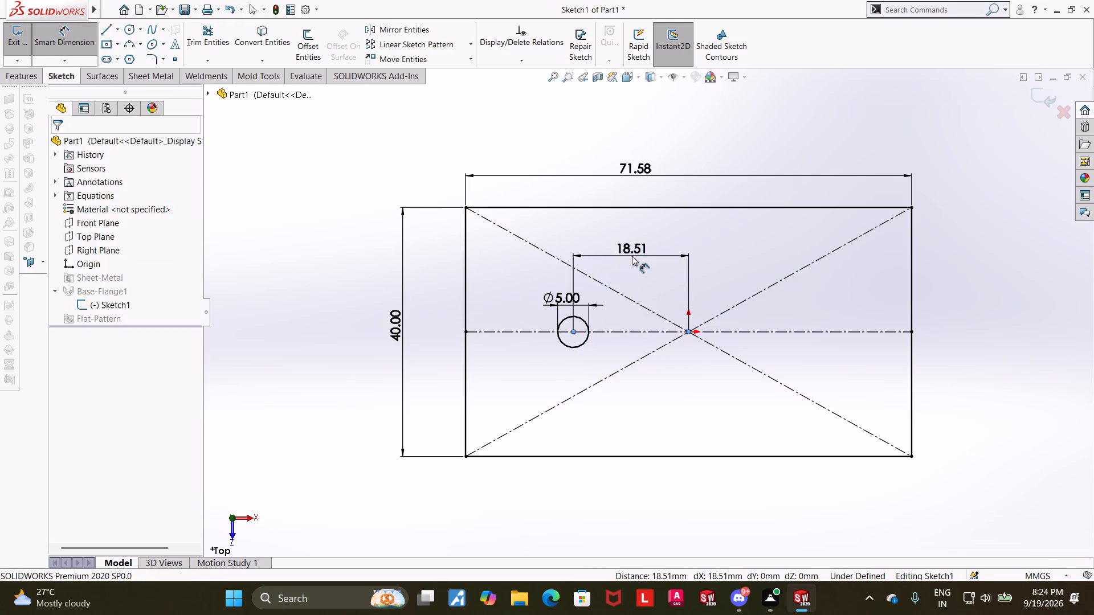
{"action": "type", "text": "10"}
{"action": "key", "text": "Return"}
{"action": "key", "text": "Escape"}
{"action": "key", "text": "Escape"}
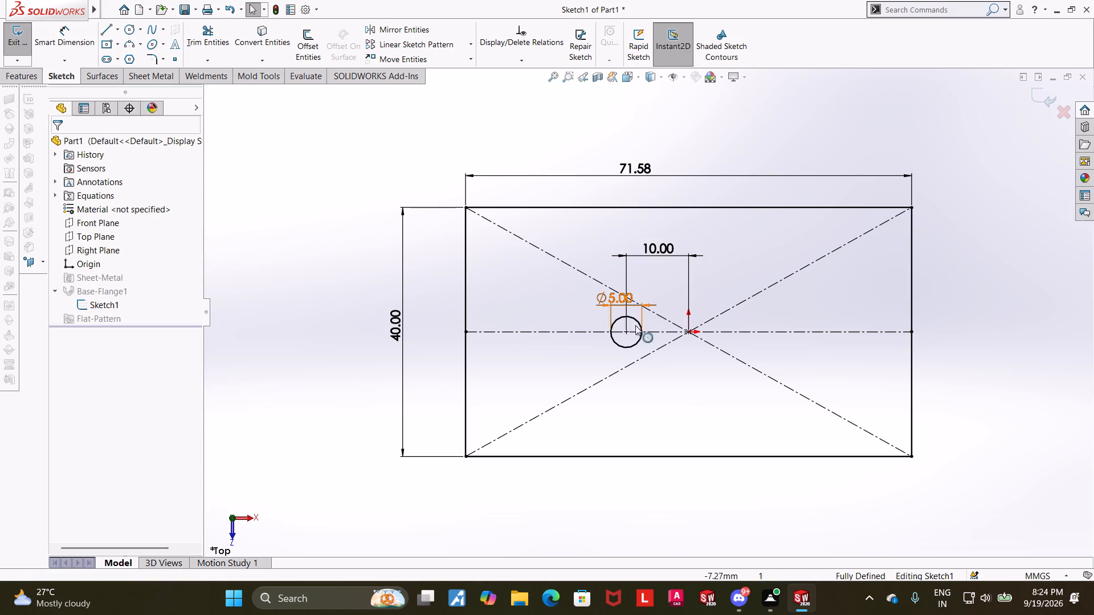
Sketch a second circle of about 3.94 mm radius on the horizontal centerline, centred about 8.9 mm right of the origin.
{"action": "left_click", "coordinate": [132, 33]}
{"action": "left_click", "coordinate": [744, 332]}
{"action": "left_click", "coordinate": [767, 323]}
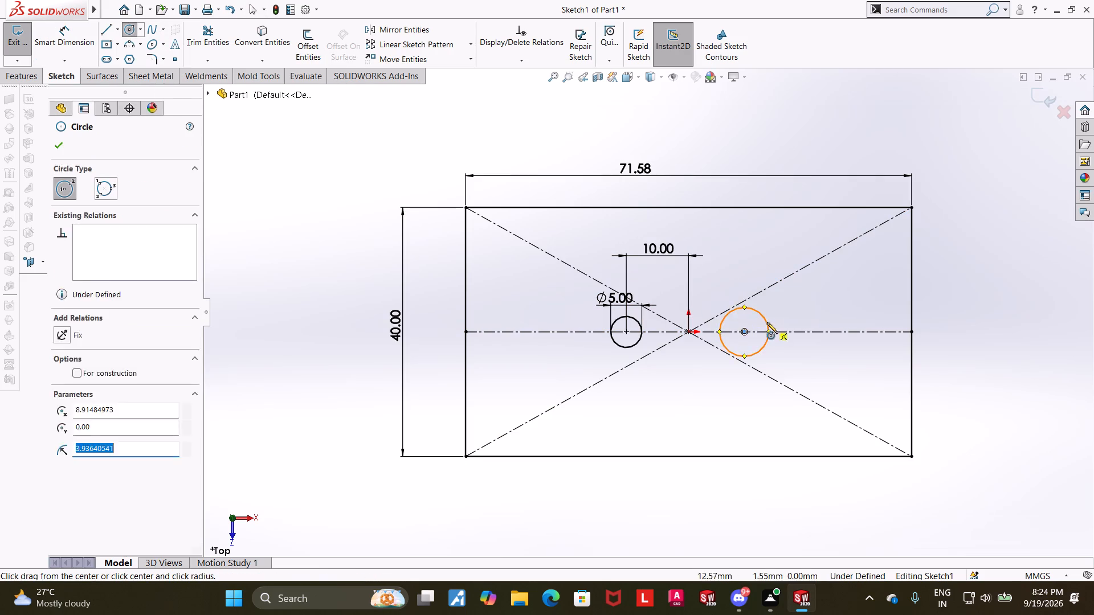
{"action": "key", "text": "Escape"}
{"action": "key", "text": "Escape"}
{"action": "left_click", "coordinate": [60, 44]}
{"action": "key", "text": "Escape"}
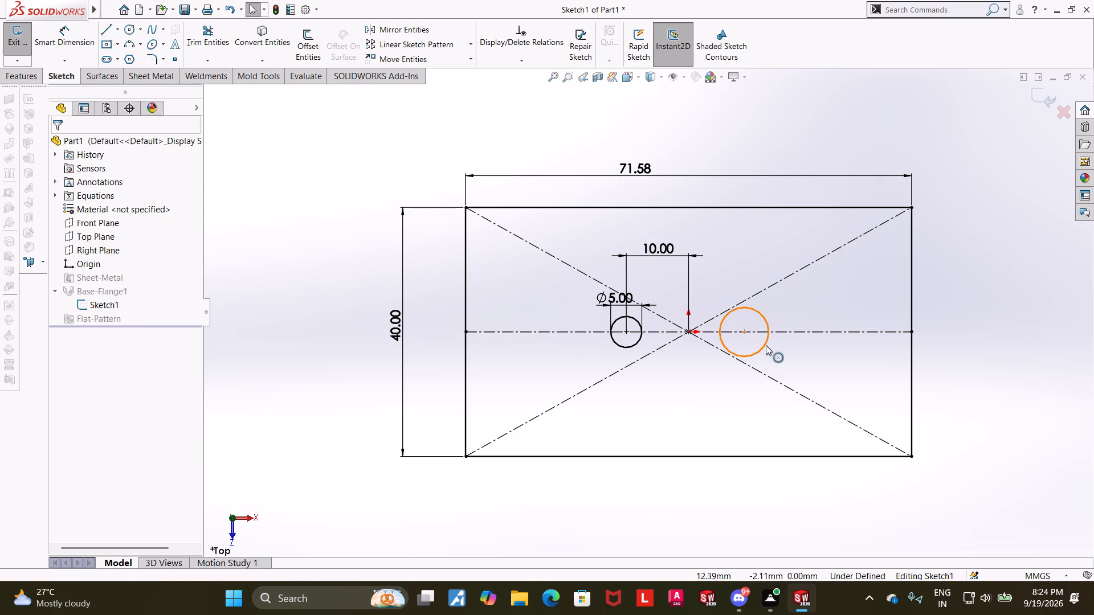
Add an Equal relation between the new circle and the 5 mm circle.
{"action": "left_click", "coordinate": [765, 345]}
{"action": "left_click", "coordinate": [621, 345], "text": "ctrl"}
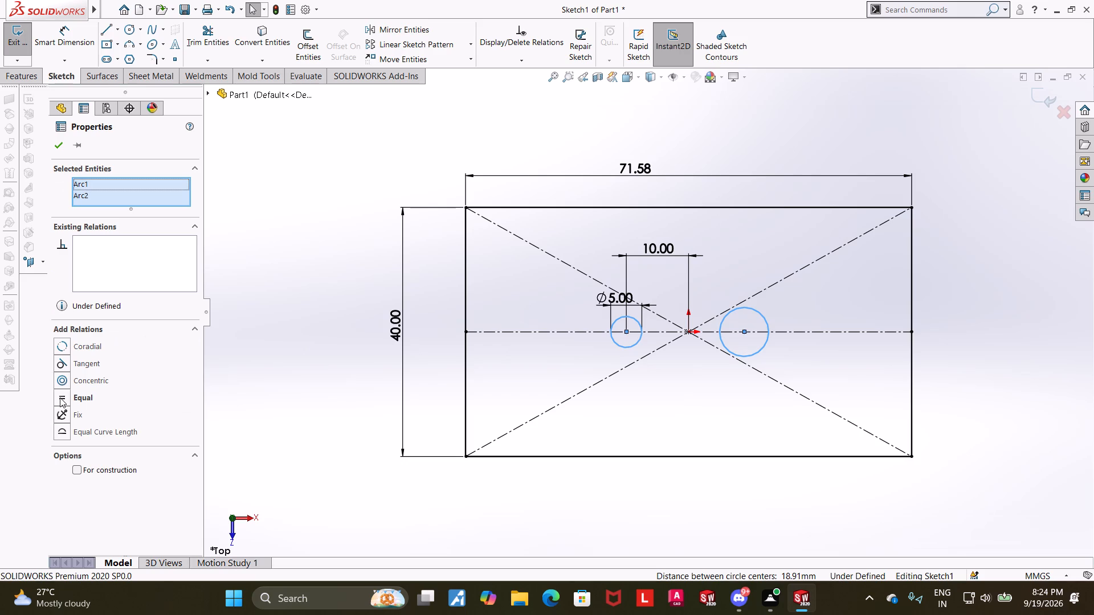
{"action": "left_click", "coordinate": [60, 397]}
{"action": "left_click", "coordinate": [56, 146]}
{"action": "key", "text": "Escape"}
{"action": "key", "text": "Escape"}
Dimension the second circle's centre 10 mm horizontally from the origin.
{"action": "left_click", "coordinate": [72, 33]}
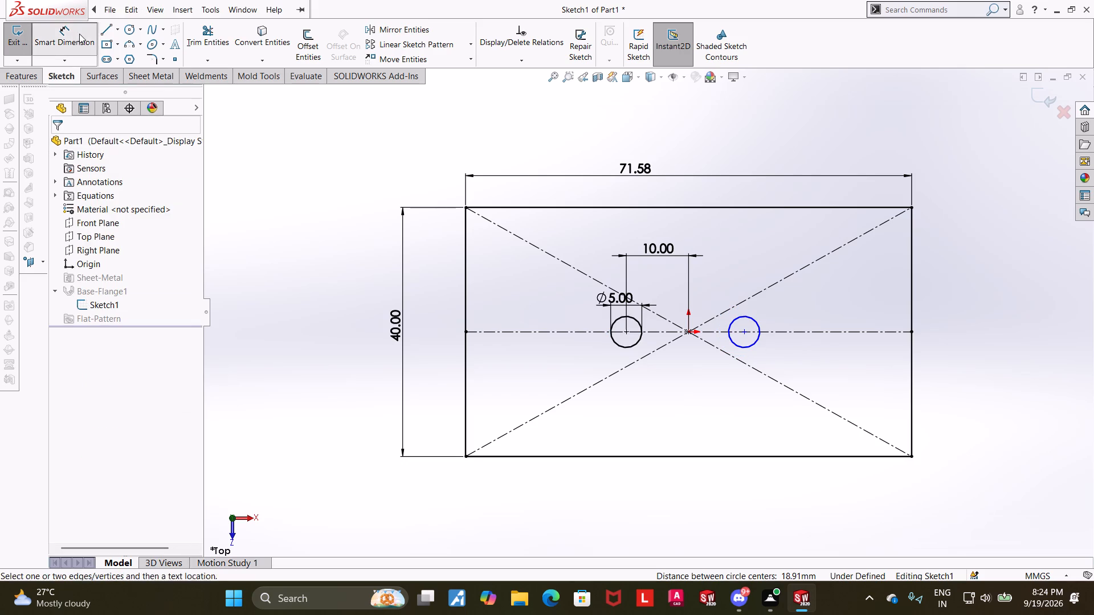
{"action": "left_click", "coordinate": [689, 331]}
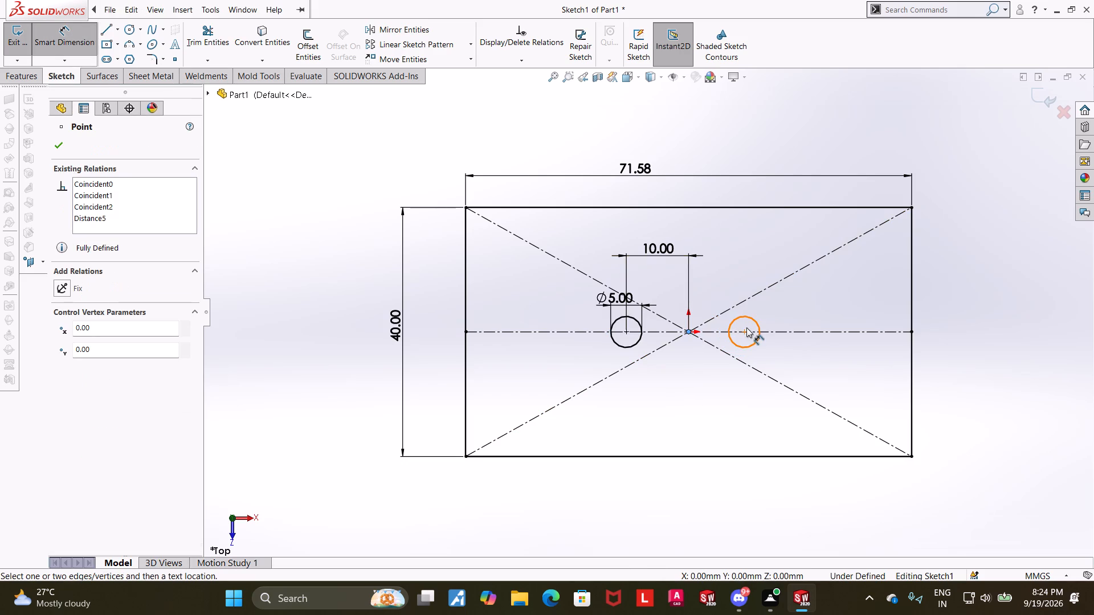
{"action": "left_click", "coordinate": [745, 331]}
{"action": "left_click", "coordinate": [741, 287]}
{"action": "type", "text": "10"}
{"action": "key", "text": "Return"}
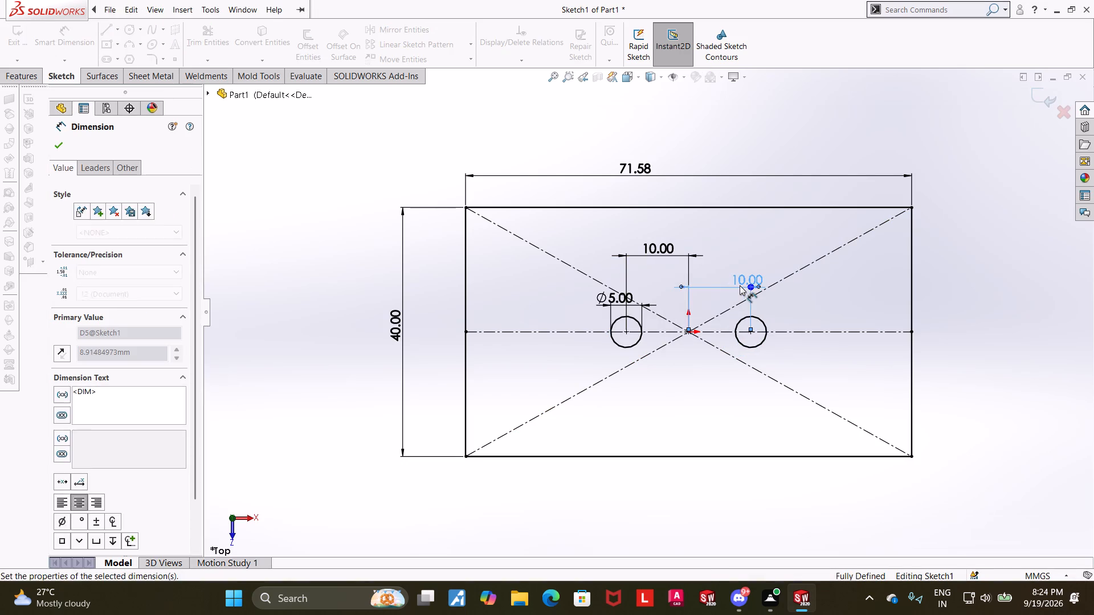
{"action": "key", "text": "Escape"}
{"action": "key", "text": "Escape"}
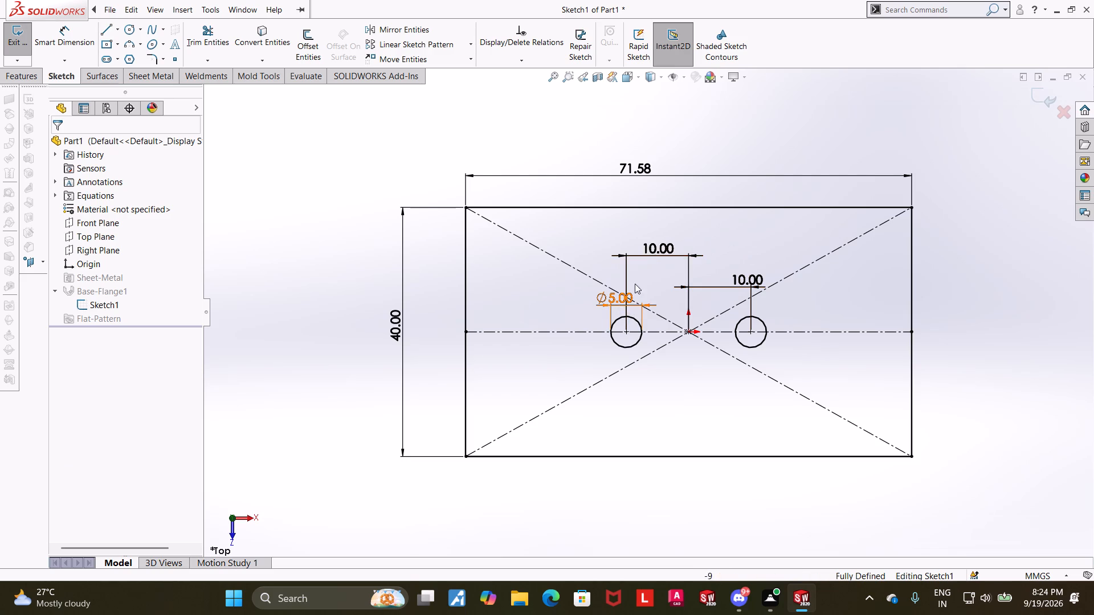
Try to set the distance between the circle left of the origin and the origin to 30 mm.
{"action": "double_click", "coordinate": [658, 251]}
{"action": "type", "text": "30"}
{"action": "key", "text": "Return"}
Set the distance from the origin to the circle on its left to 15 mm.
{"action": "triple_click", "coordinate": [656, 245]}
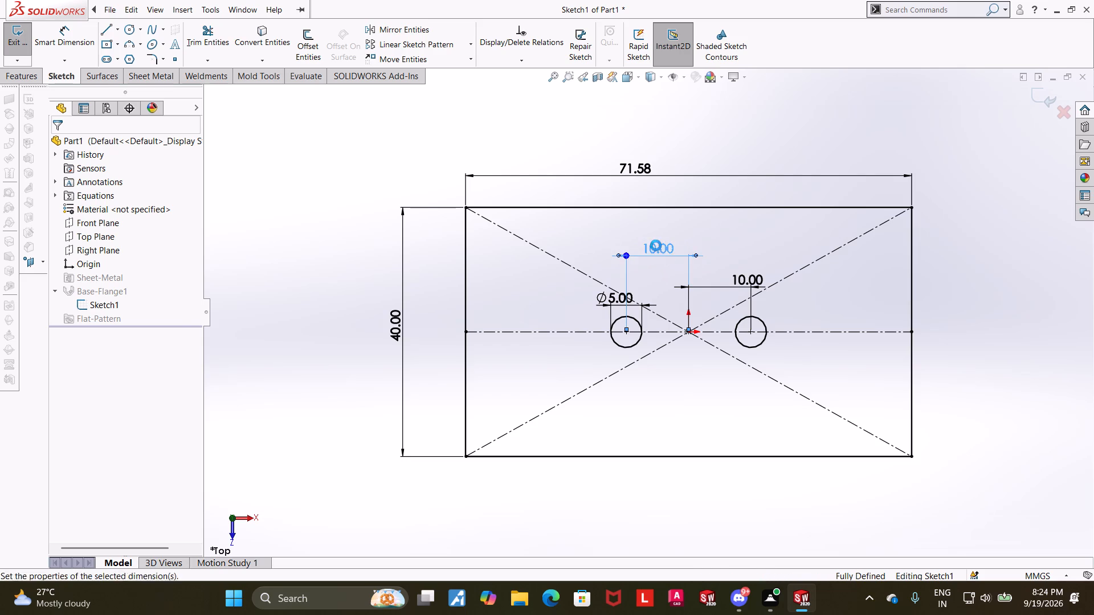
{"action": "type", "text": "15"}
{"action": "key", "text": "Return"}
{"action": "key", "text": "Escape"}
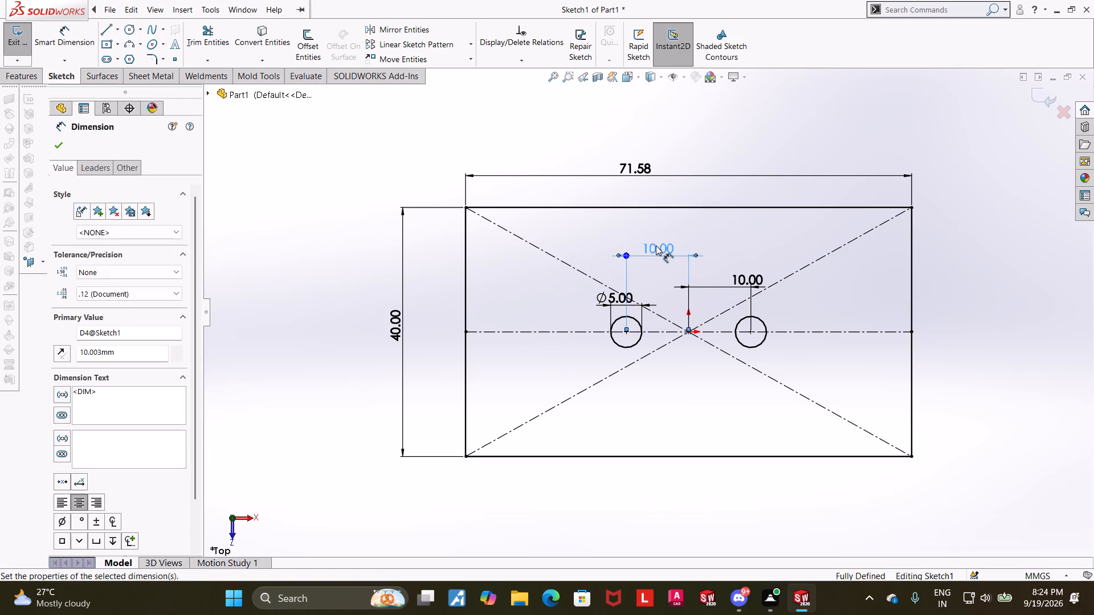
{"action": "double_click", "coordinate": [656, 245]}
{"action": "type", "text": "15"}
{"action": "key", "text": "Return"}
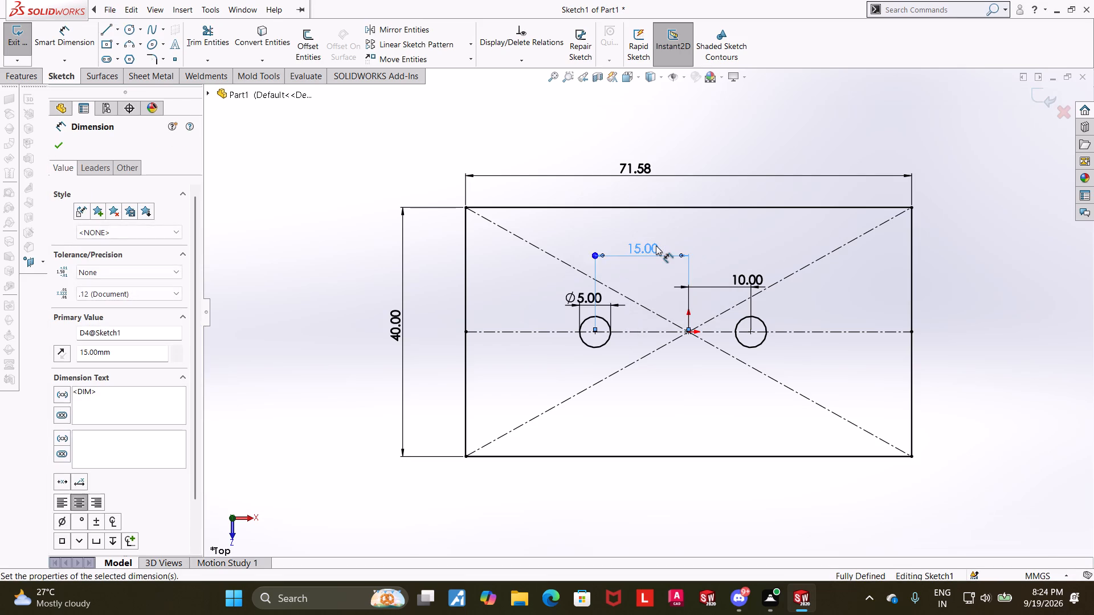
{"action": "key", "text": "Escape"}
Set the distance from the origin to the circle on its right to 15 mm.
{"action": "double_click", "coordinate": [744, 282]}
{"action": "type", "text": "15"}
{"action": "key", "text": "Return"}
{"action": "key", "text": "Escape"}
{"action": "key", "text": "Escape"}
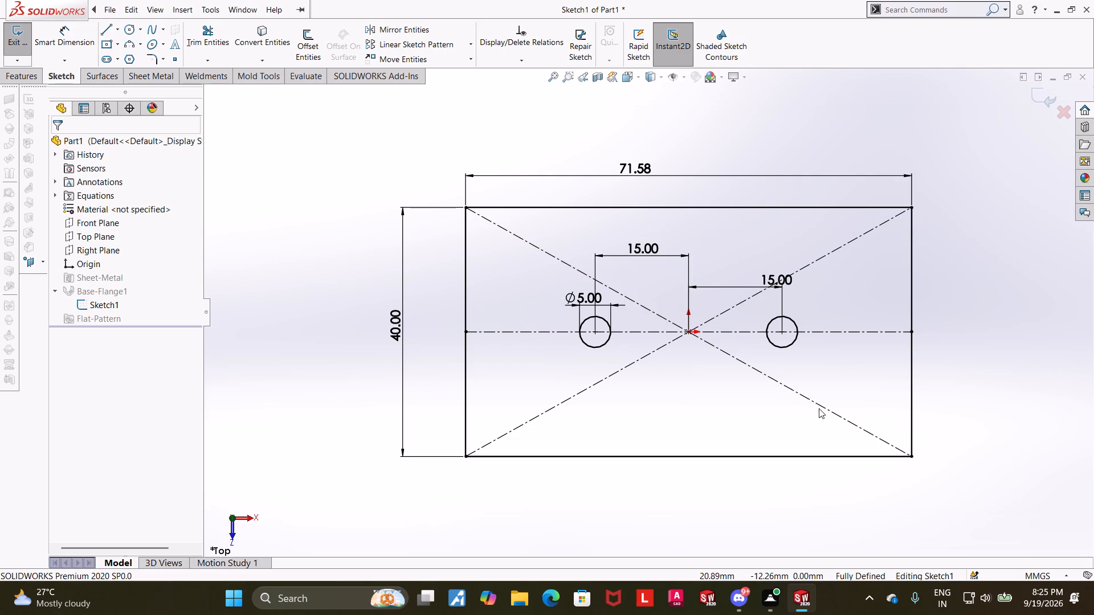
Exit the base flange sketch to rebuild the plate with its two holes.
{"action": "middle_click_drag", "start_coordinate": [968, 407], "coordinate": [911, 392]}
{"action": "left_click", "coordinate": [1043, 89]}
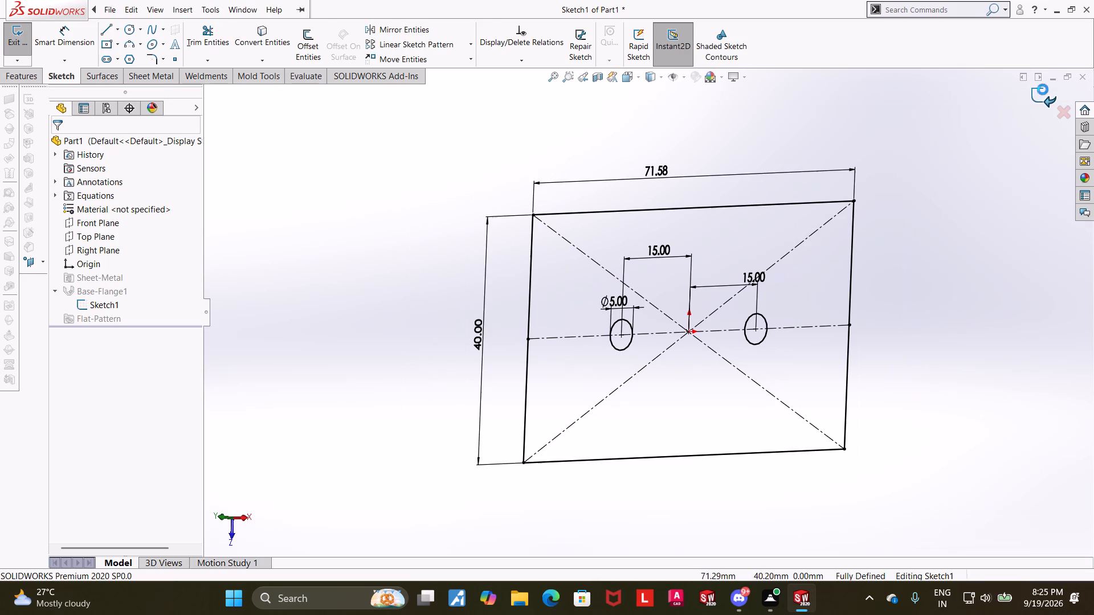
{"action": "middle_click_drag", "start_coordinate": [936, 264], "coordinate": [1019, 151]}
{"action": "scroll", "coordinate": [1019, 151], "scroll_direction": "down", "scroll_amount": 1}
{"action": "left_click", "coordinate": [993, 268]}
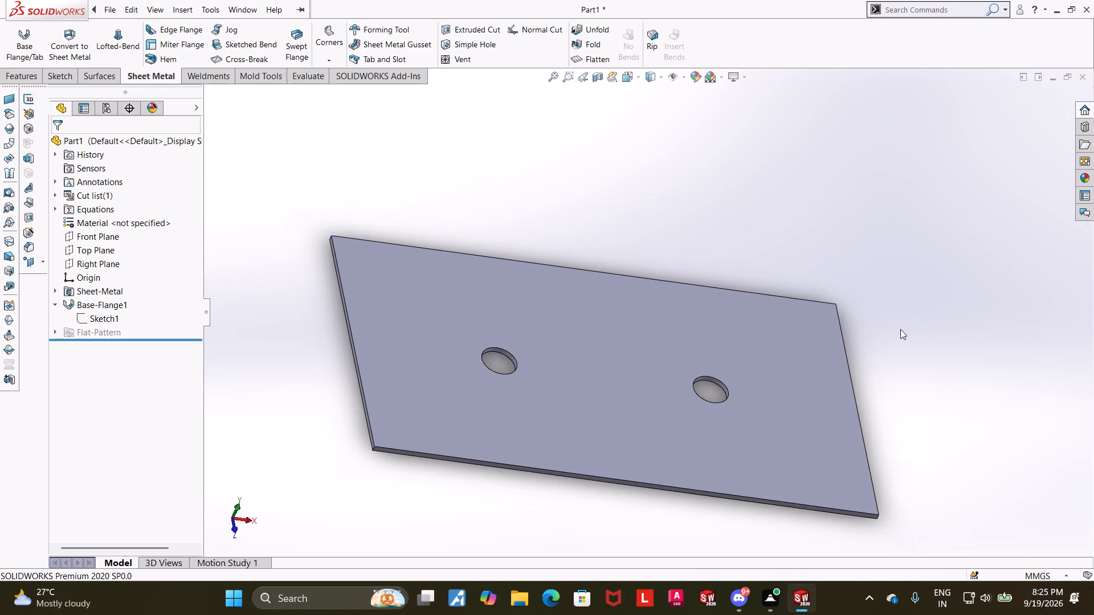
Start an edge flange on all four edges of the plate, directed upward with a length of about 40.5 mm.
{"action": "scroll", "coordinate": [895, 330], "scroll_direction": "up", "scroll_amount": 3}
{"action": "middle_click_drag", "start_coordinate": [873, 334], "coordinate": [822, 269]}
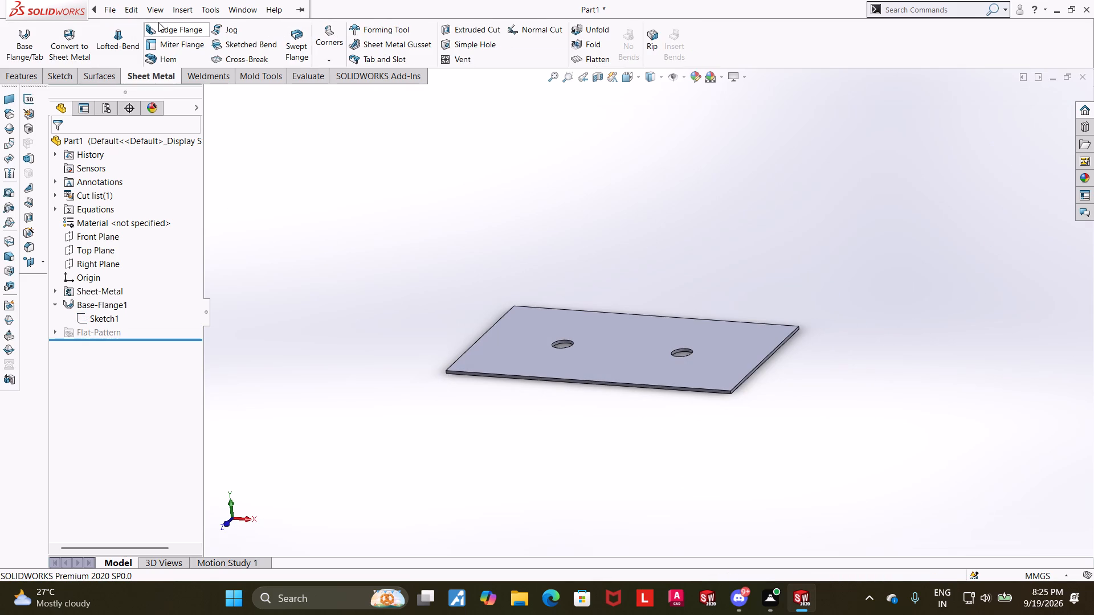
{"action": "left_click", "coordinate": [156, 27]}
{"action": "left_click", "coordinate": [554, 378]}
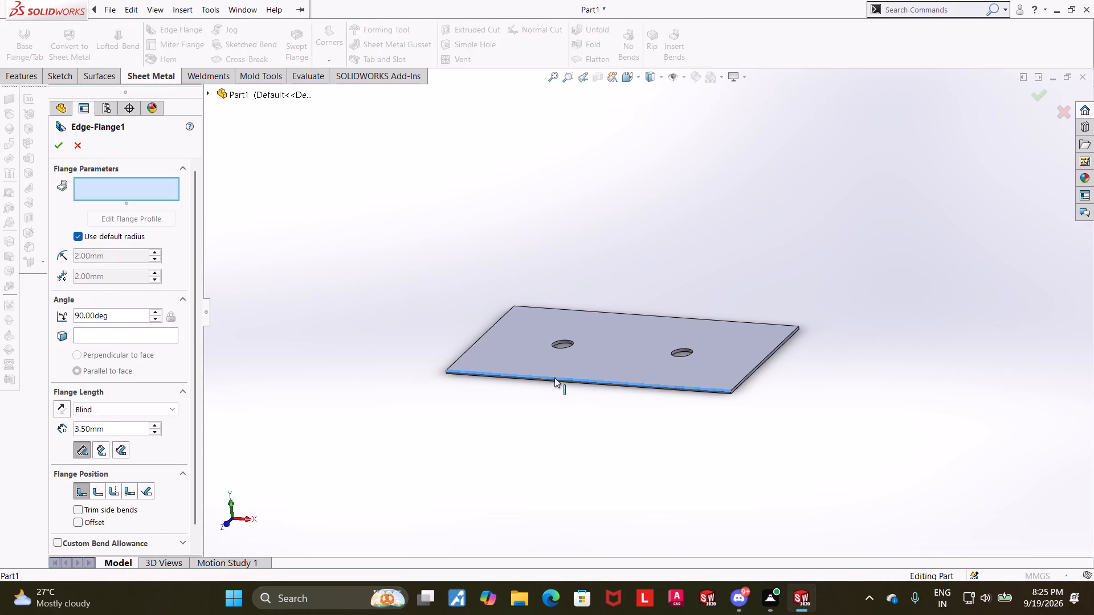
{"action": "left_click", "coordinate": [552, 217]}
{"action": "middle_click_drag", "start_coordinate": [777, 255], "coordinate": [863, 316]}
{"action": "left_click", "coordinate": [496, 350]}
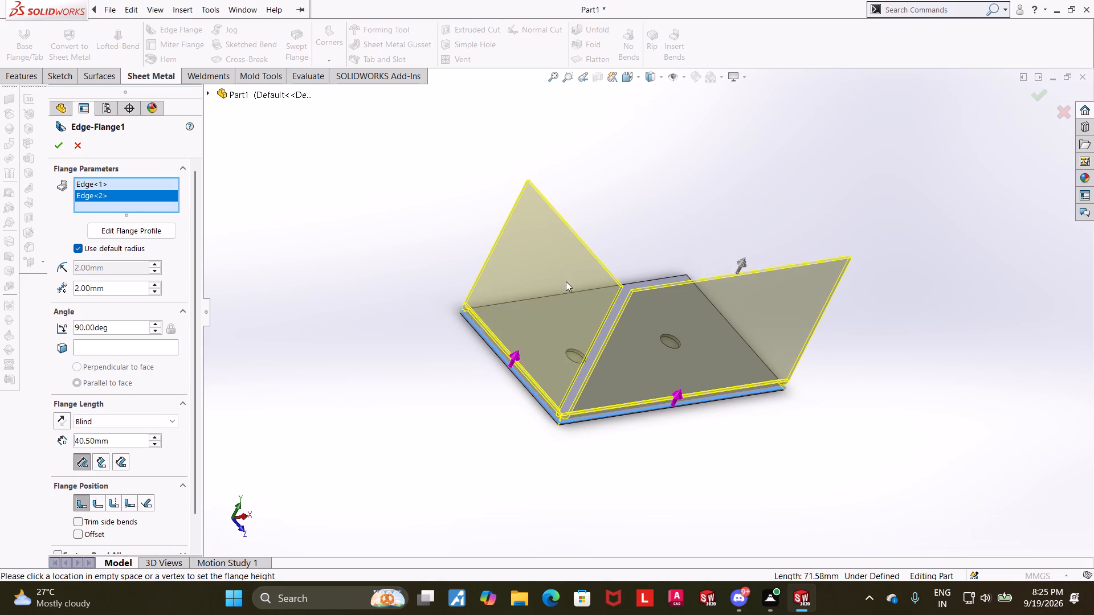
{"action": "left_click", "coordinate": [585, 260]}
{"action": "middle_click_drag", "start_coordinate": [408, 285], "coordinate": [555, 481]}
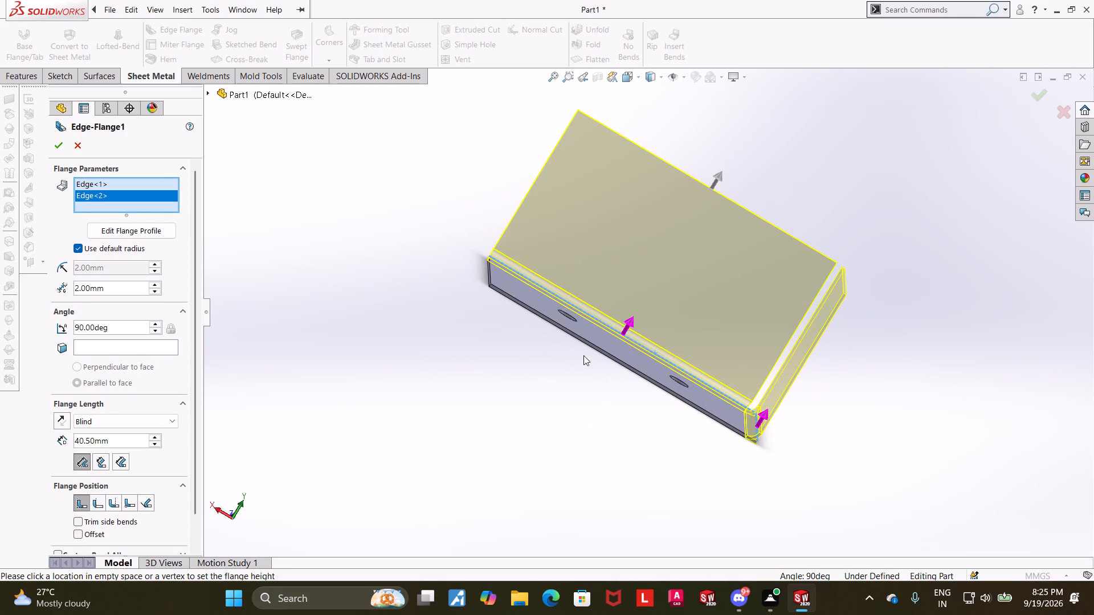
{"action": "left_click", "coordinate": [597, 346]}
{"action": "left_click", "coordinate": [672, 228]}
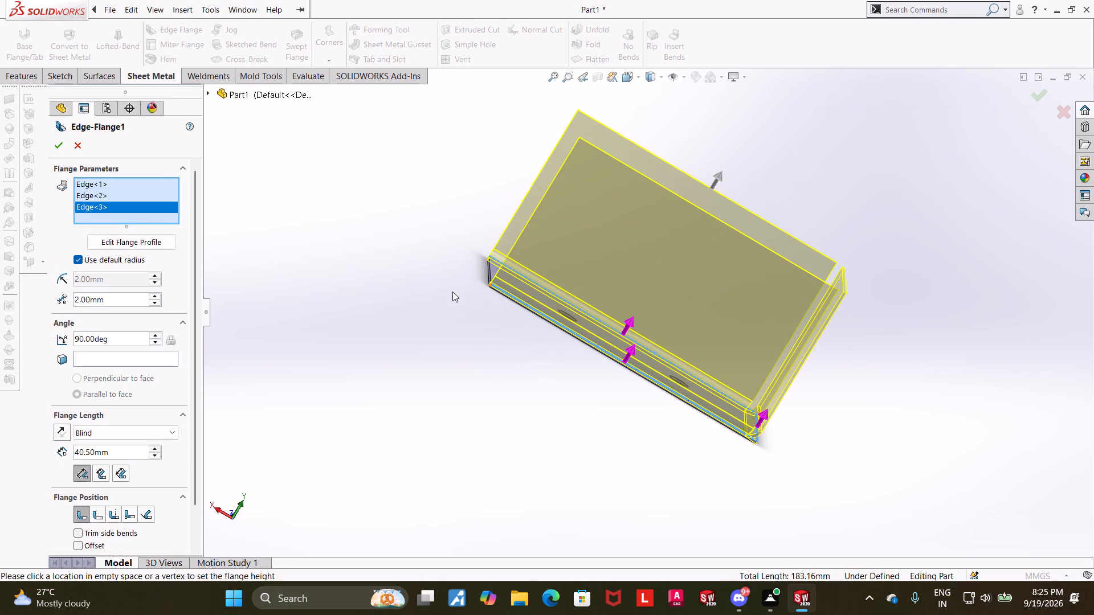
{"action": "middle_click_drag", "start_coordinate": [455, 296], "coordinate": [501, 396]}
{"action": "left_click", "coordinate": [539, 324]}
{"action": "left_click", "coordinate": [638, 231]}
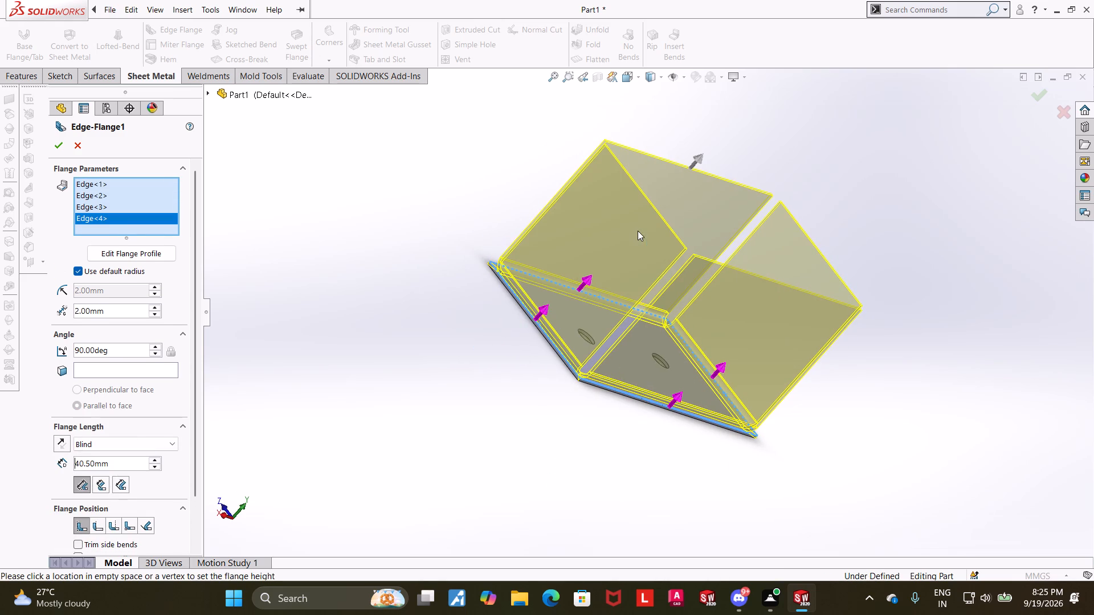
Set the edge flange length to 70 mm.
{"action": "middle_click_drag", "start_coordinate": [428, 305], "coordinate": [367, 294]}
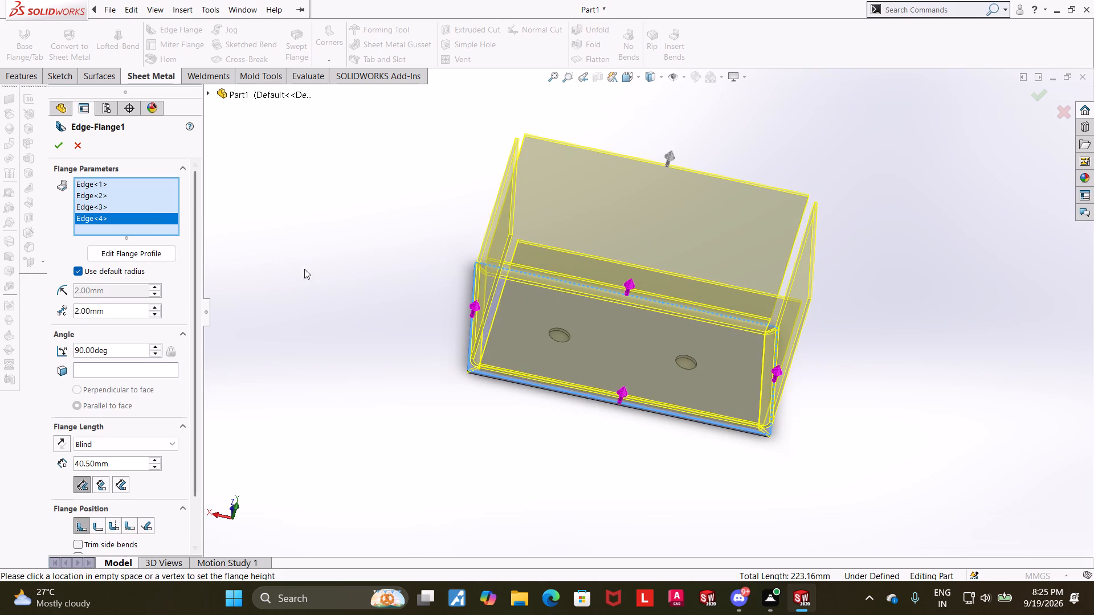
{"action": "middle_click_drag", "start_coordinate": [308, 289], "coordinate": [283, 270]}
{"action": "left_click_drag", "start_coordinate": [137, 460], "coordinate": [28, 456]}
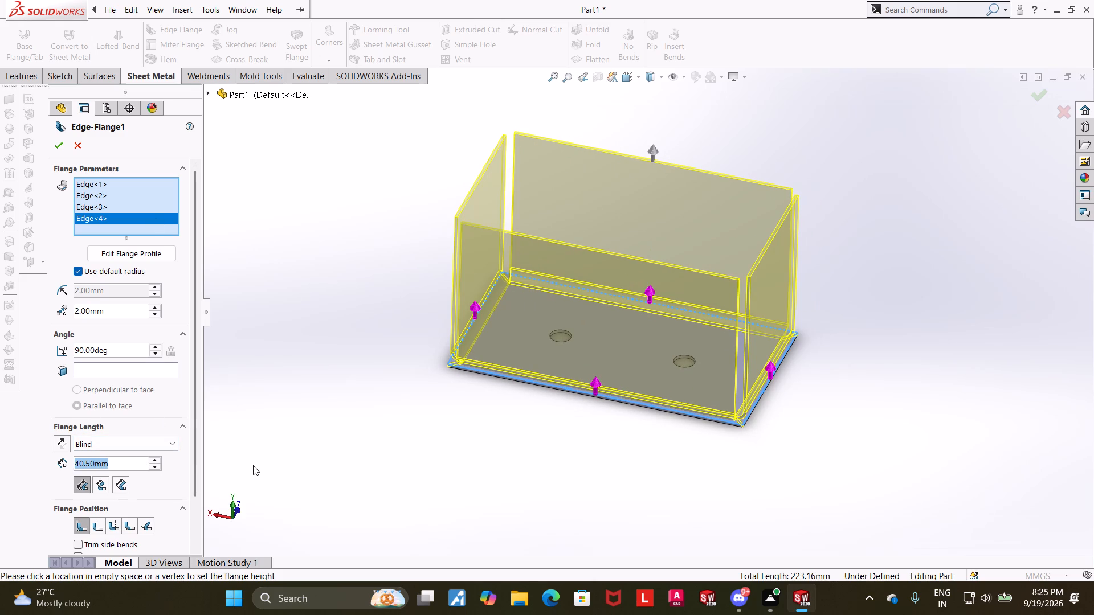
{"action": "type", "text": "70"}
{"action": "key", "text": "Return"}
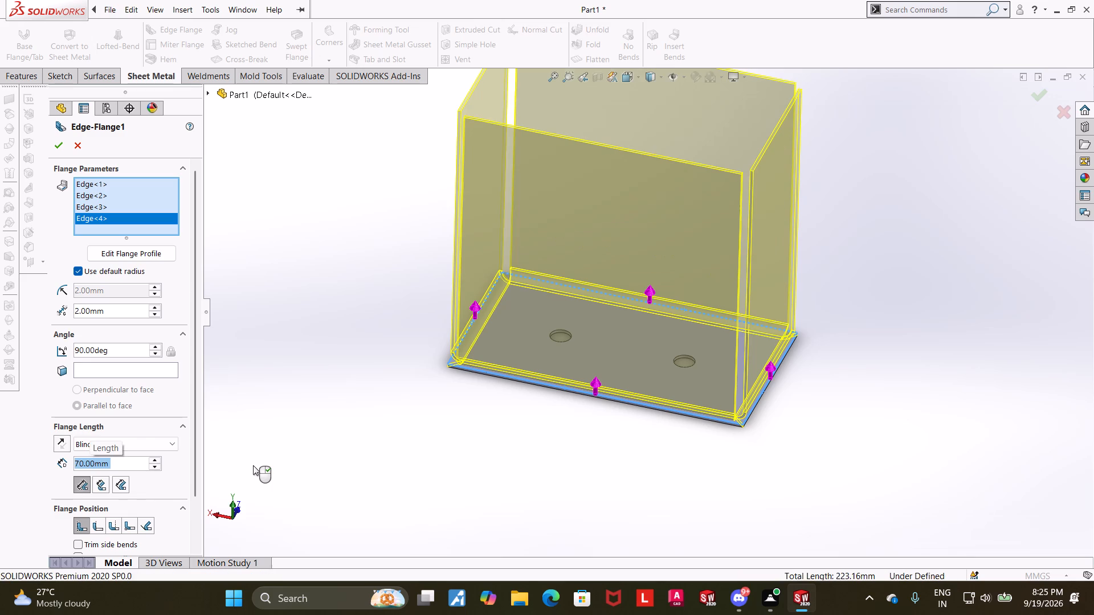
Set the flange position to Material Outside and replace the default bend radius with 1 mm.
{"action": "left_click", "coordinate": [97, 523]}
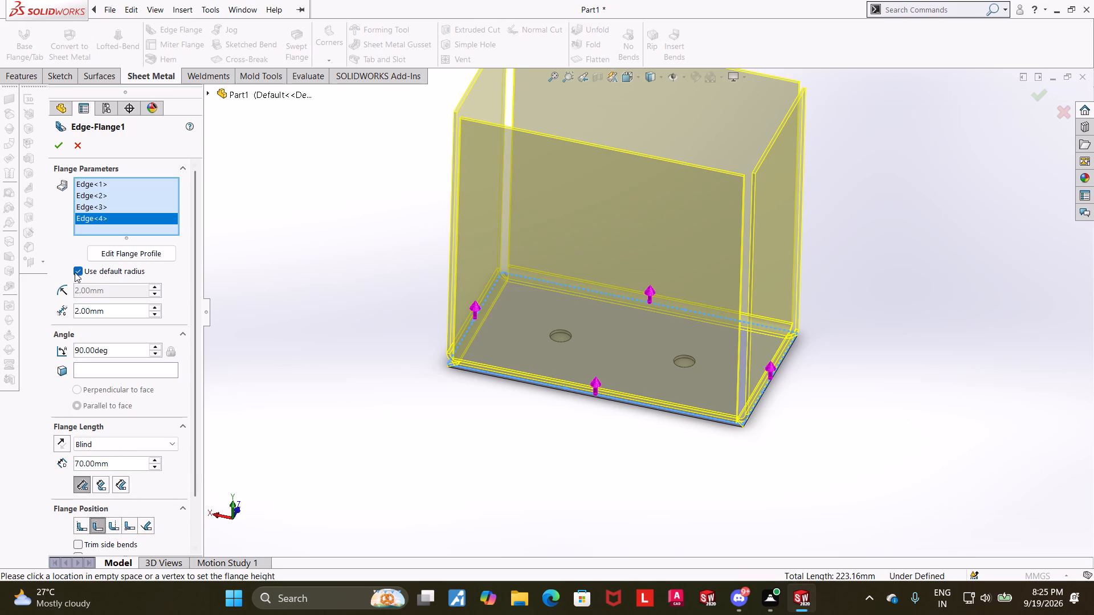
{"action": "left_click", "coordinate": [75, 272]}
{"action": "left_click_drag", "start_coordinate": [113, 292], "coordinate": [13, 288]}
{"action": "key", "text": "1"}
{"action": "key", "text": "Return"}
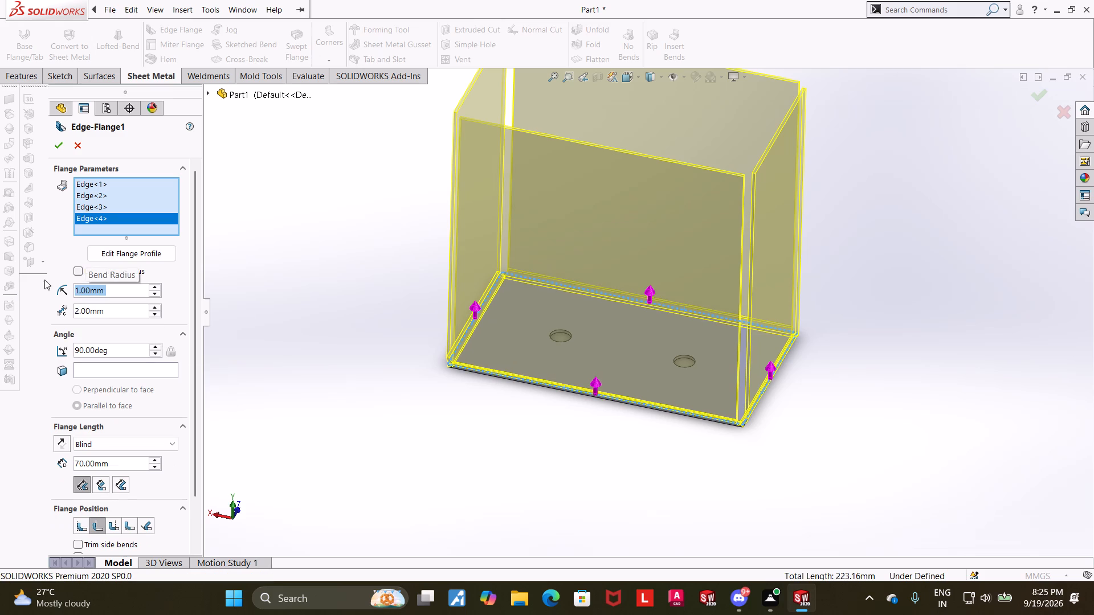
{"action": "left_click", "coordinate": [404, 444]}
Set the edge flange length to 67.35 mm and create the four flanges.
{"action": "scroll", "coordinate": [430, 426], "scroll_direction": "up", "scroll_amount": 4}
{"action": "scroll", "coordinate": [727, 218], "scroll_direction": "down", "scroll_amount": 3}
{"action": "middle_click_drag", "start_coordinate": [741, 365], "coordinate": [761, 282]}
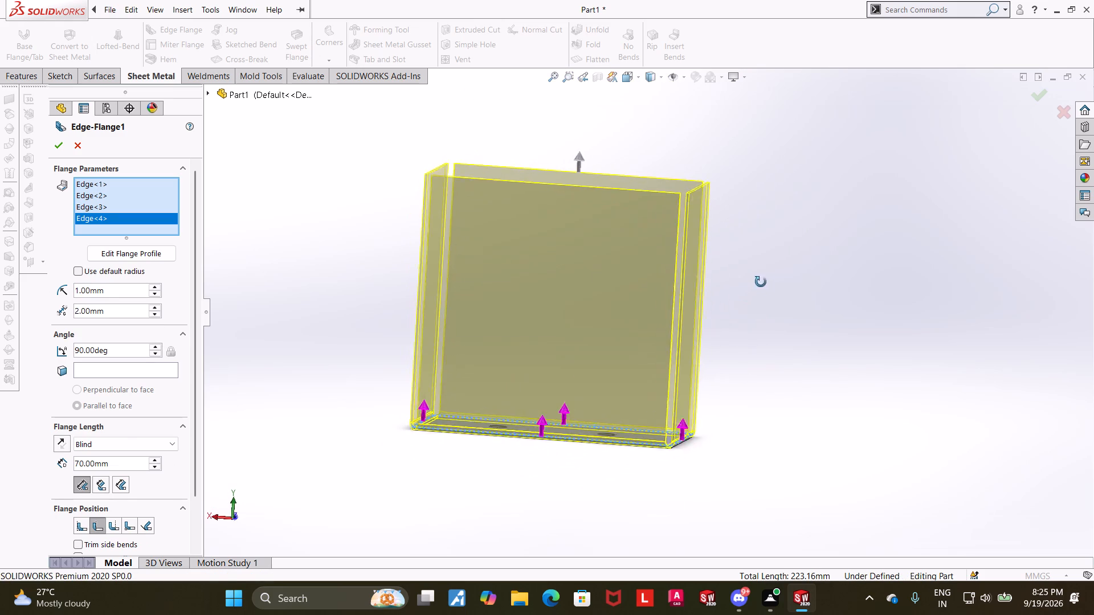
{"action": "middle_click_drag", "start_coordinate": [761, 282], "coordinate": [762, 274]}
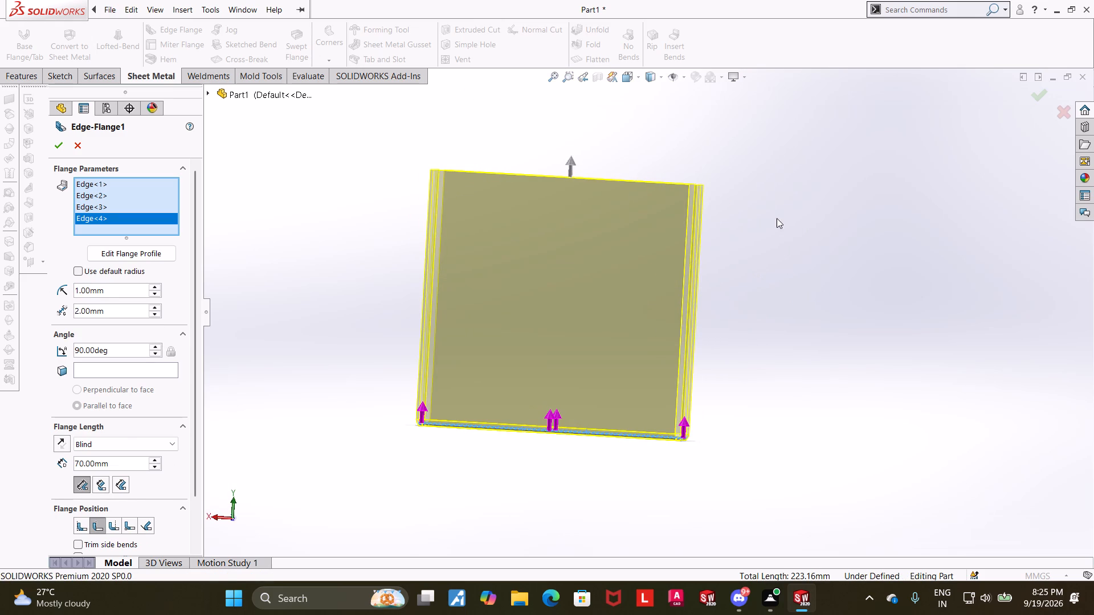
{"action": "scroll", "coordinate": [776, 218], "scroll_direction": "down", "scroll_amount": 1}
{"action": "middle_click_drag", "start_coordinate": [756, 251], "coordinate": [777, 277]}
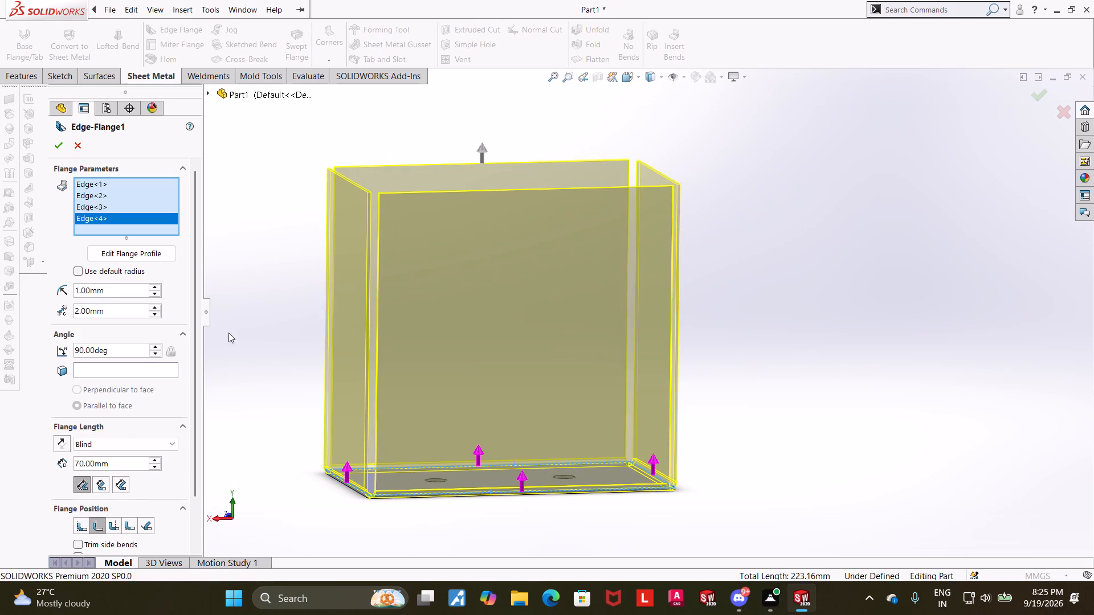
{"action": "left_click_drag", "start_coordinate": [126, 460], "coordinate": [36, 466]}
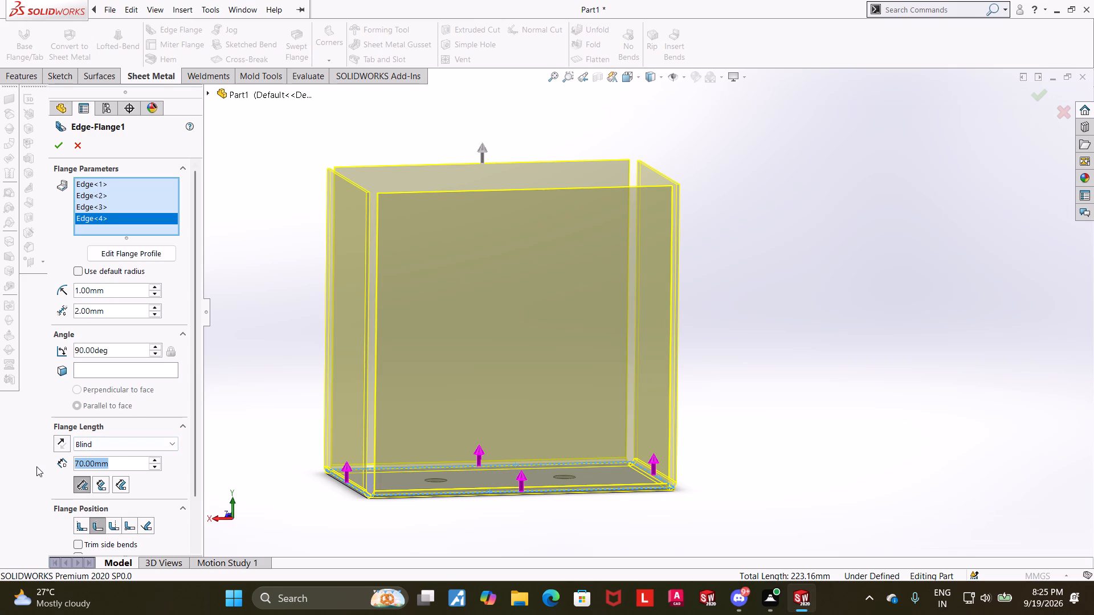
{"action": "type", "text": "67.35"}
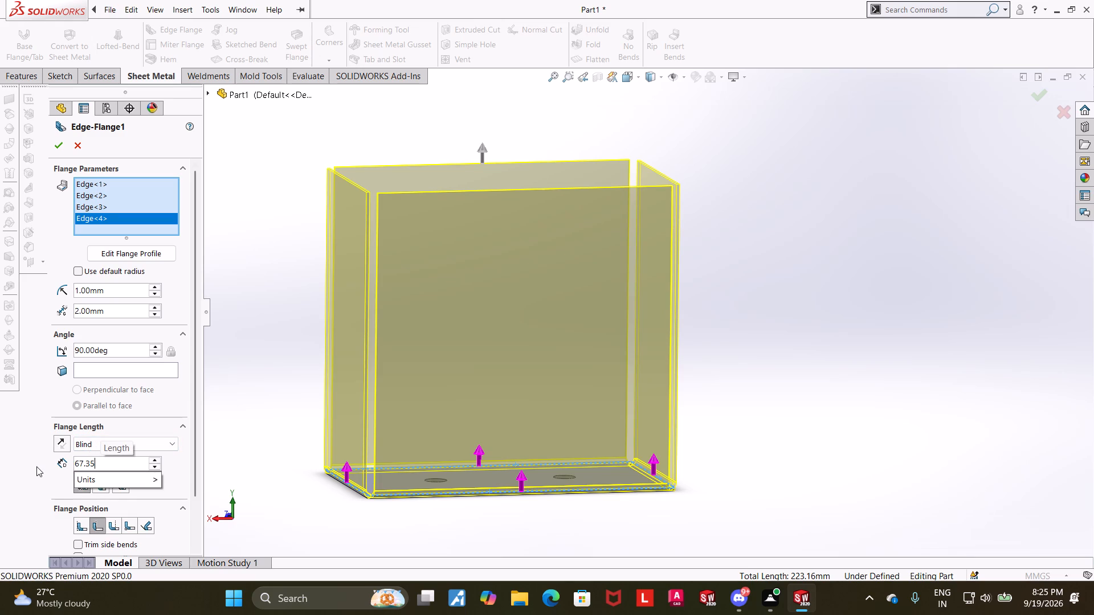
{"action": "key", "text": "Return"}
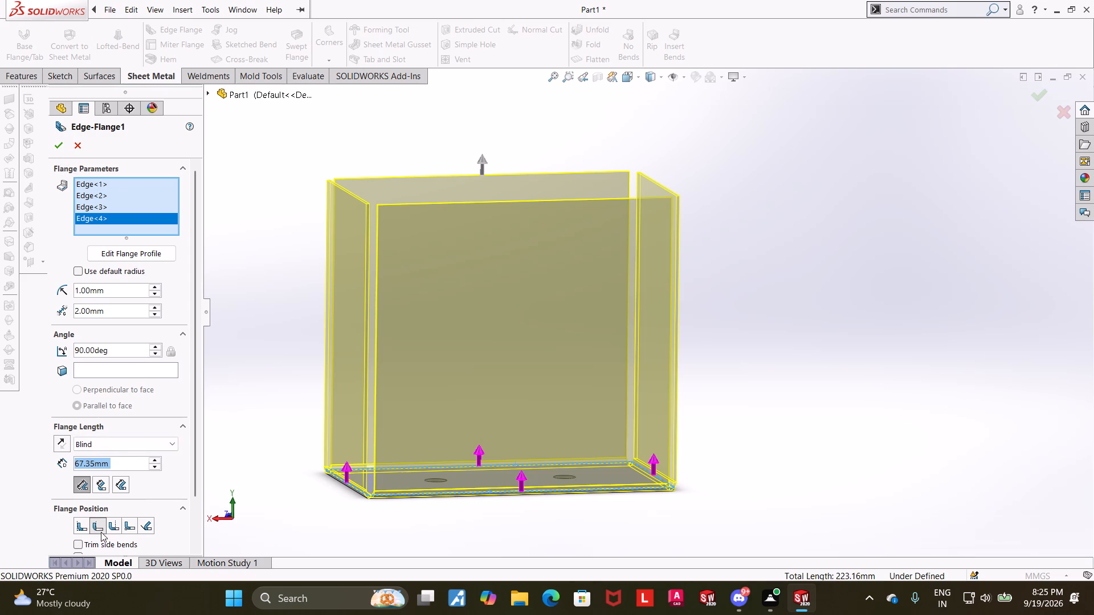
{"action": "left_click", "coordinate": [58, 141]}
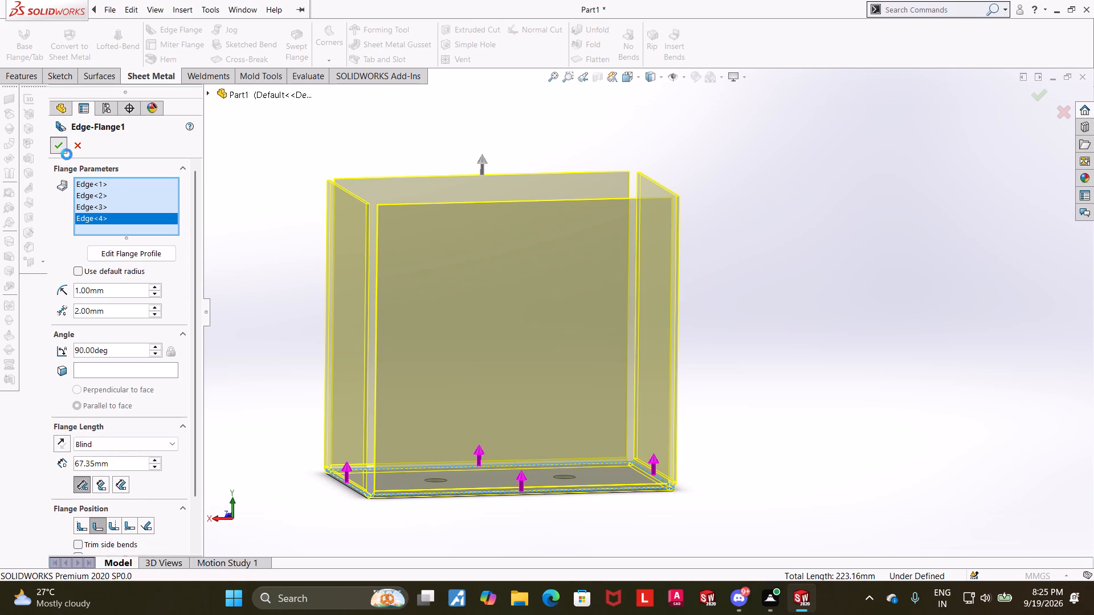
{"action": "left_click", "coordinate": [884, 334]}
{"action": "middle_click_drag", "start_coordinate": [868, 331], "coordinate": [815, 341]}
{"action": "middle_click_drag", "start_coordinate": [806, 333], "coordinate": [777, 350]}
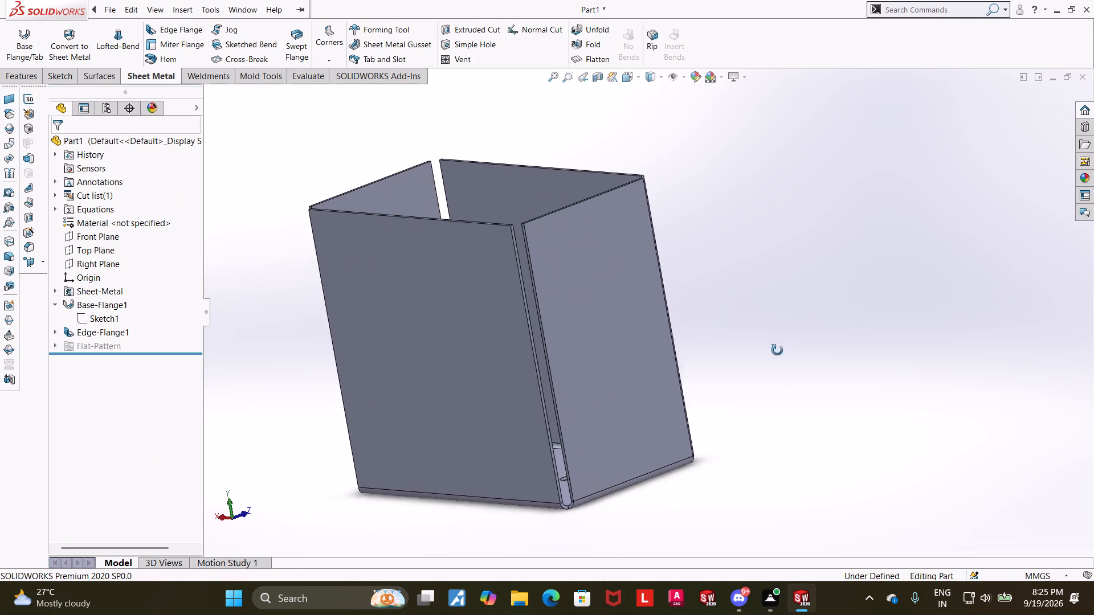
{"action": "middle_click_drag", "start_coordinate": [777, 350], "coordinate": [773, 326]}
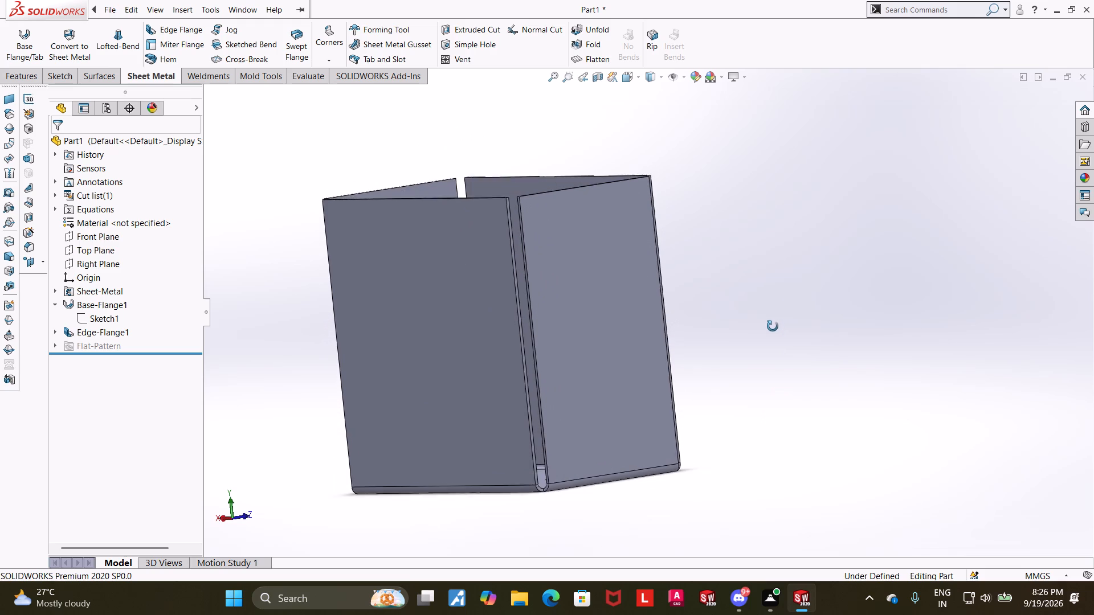
Examine the flanged box's walls, open corners and bends from several angles.
{"action": "middle_click_drag", "start_coordinate": [773, 326], "coordinate": [800, 354]}
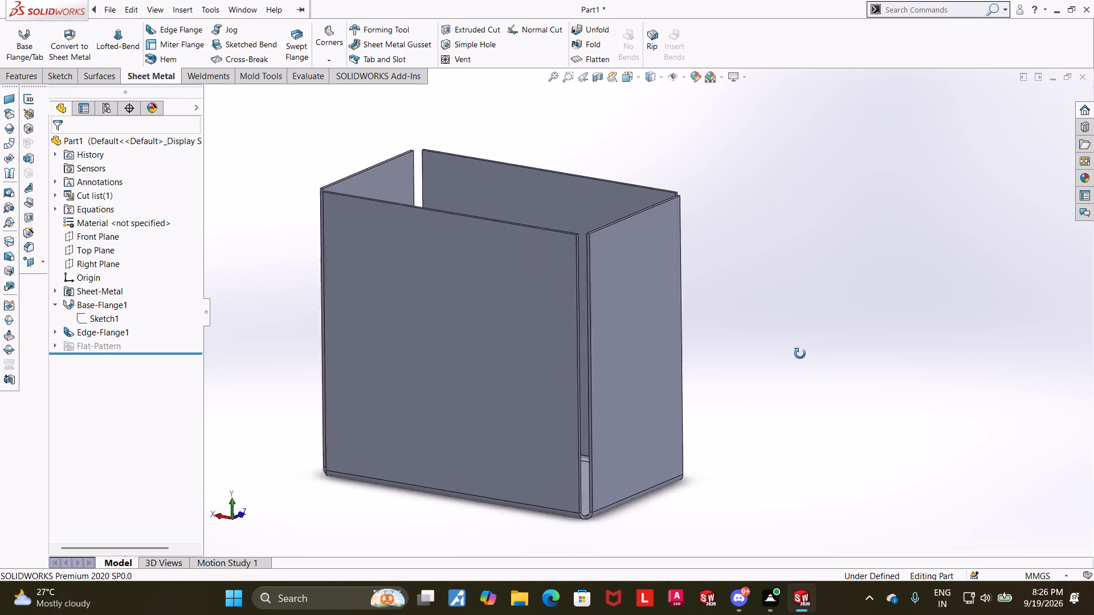
{"action": "middle_click_drag", "start_coordinate": [800, 354], "coordinate": [837, 427]}
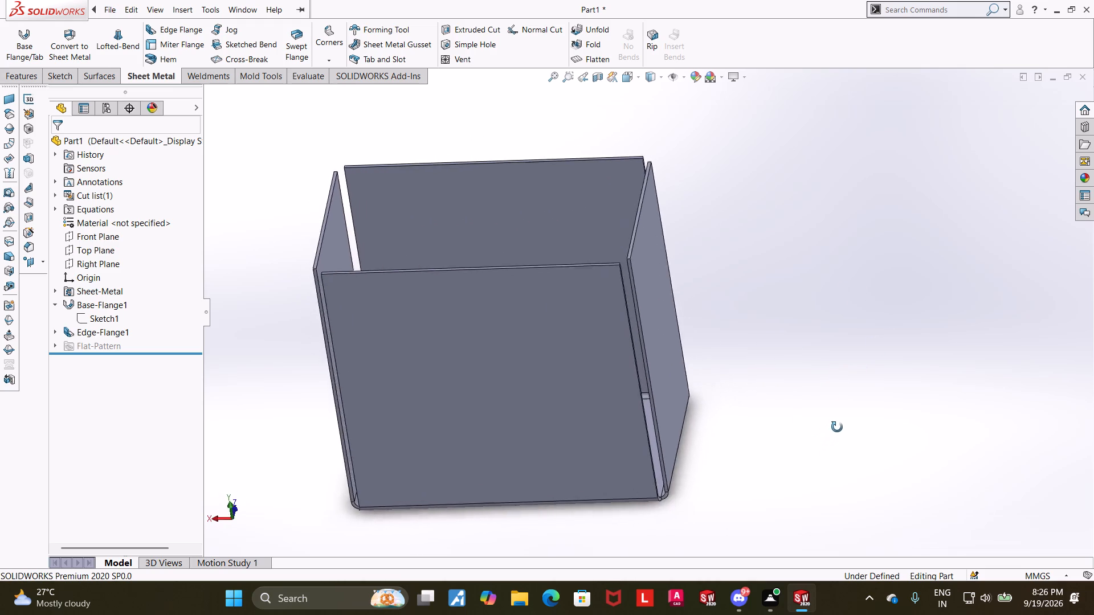
{"action": "middle_click_drag", "start_coordinate": [837, 427], "coordinate": [830, 432]}
{"action": "scroll", "coordinate": [717, 518], "scroll_direction": "up", "scroll_amount": 1}
{"action": "scroll", "coordinate": [713, 522], "scroll_direction": "down", "scroll_amount": 7}
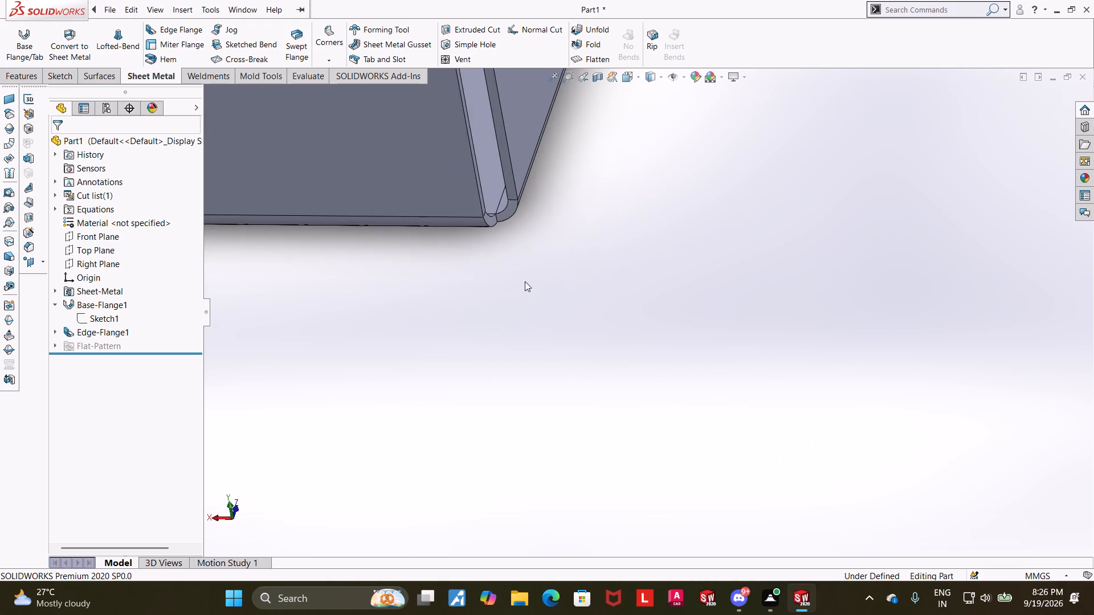
{"action": "scroll", "coordinate": [509, 209], "scroll_direction": "down", "scroll_amount": 4}
{"action": "scroll", "coordinate": [537, 297], "scroll_direction": "up", "scroll_amount": 16}
{"action": "scroll", "coordinate": [592, 229], "scroll_direction": "down", "scroll_amount": 5}
{"action": "middle_click_drag", "start_coordinate": [753, 346], "coordinate": [799, 282]}
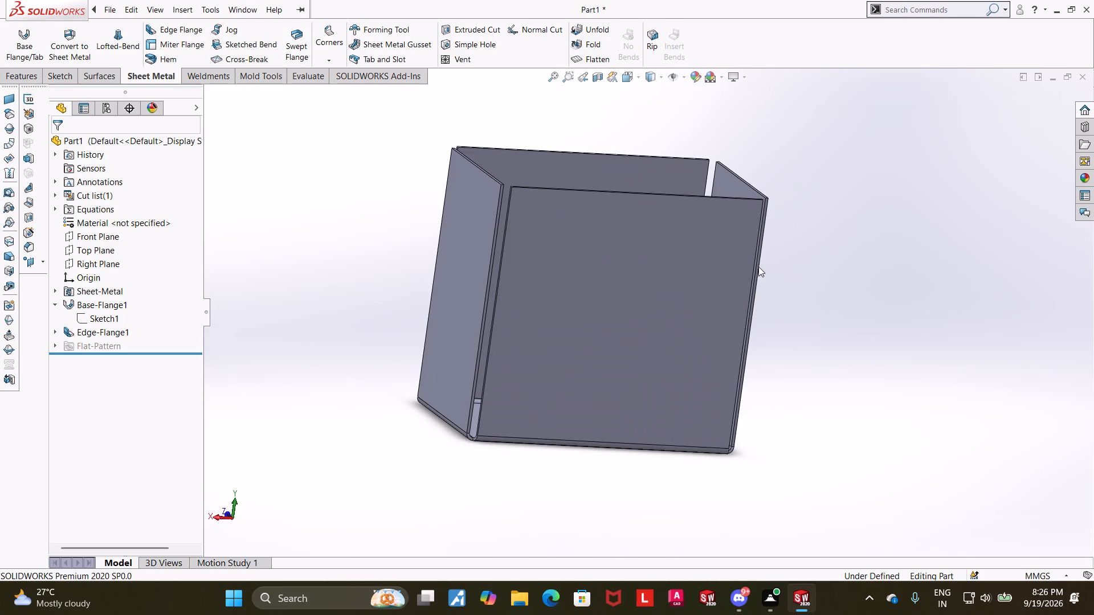
Start a sketch on the outer face of a wide wall and draw a horizontal centerline about 68.75 mm long between its side edges.
{"action": "left_click", "coordinate": [659, 269]}
{"action": "left_click", "coordinate": [709, 235]}
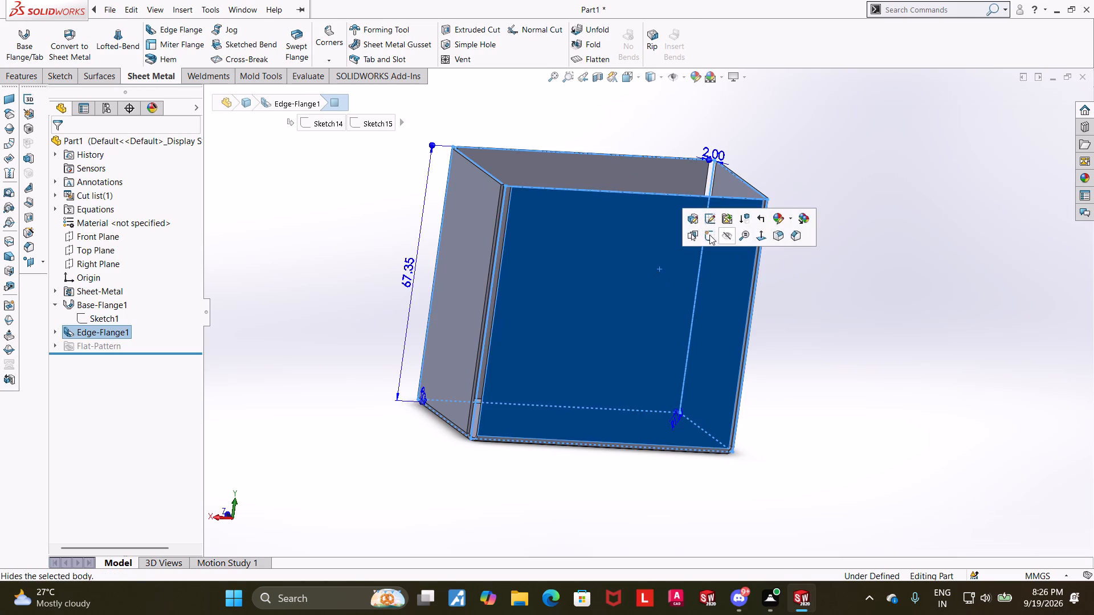
{"action": "left_click", "coordinate": [97, 372]}
{"action": "left_click", "coordinate": [103, 365]}
{"action": "left_click", "coordinate": [133, 343]}
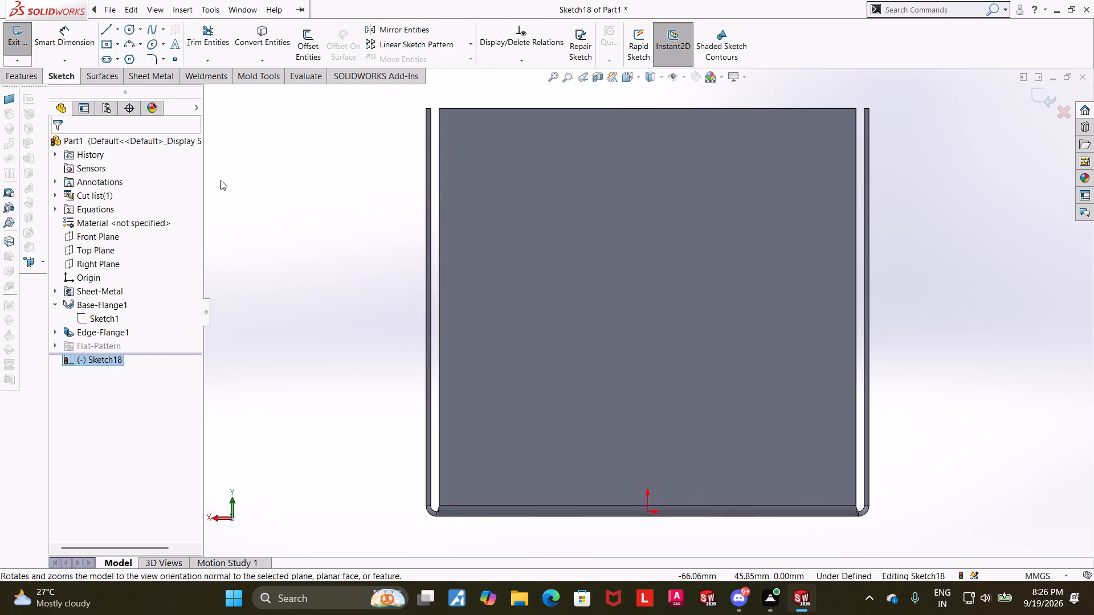
{"action": "left_click", "coordinate": [117, 32]}
{"action": "left_click", "coordinate": [120, 55]}
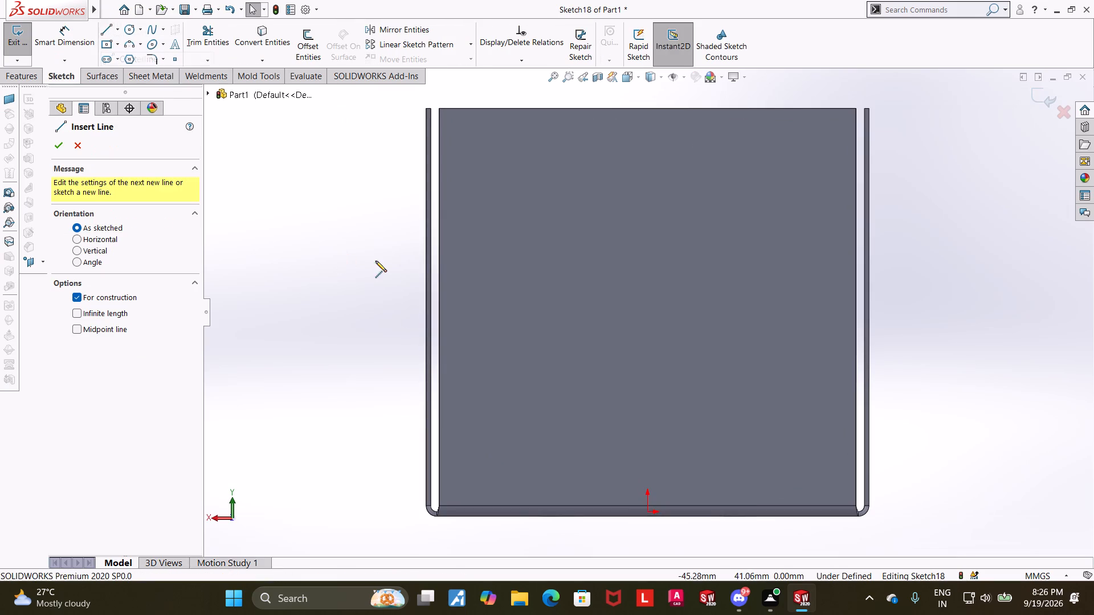
{"action": "scroll", "coordinate": [595, 331], "scroll_direction": "up", "scroll_amount": 3}
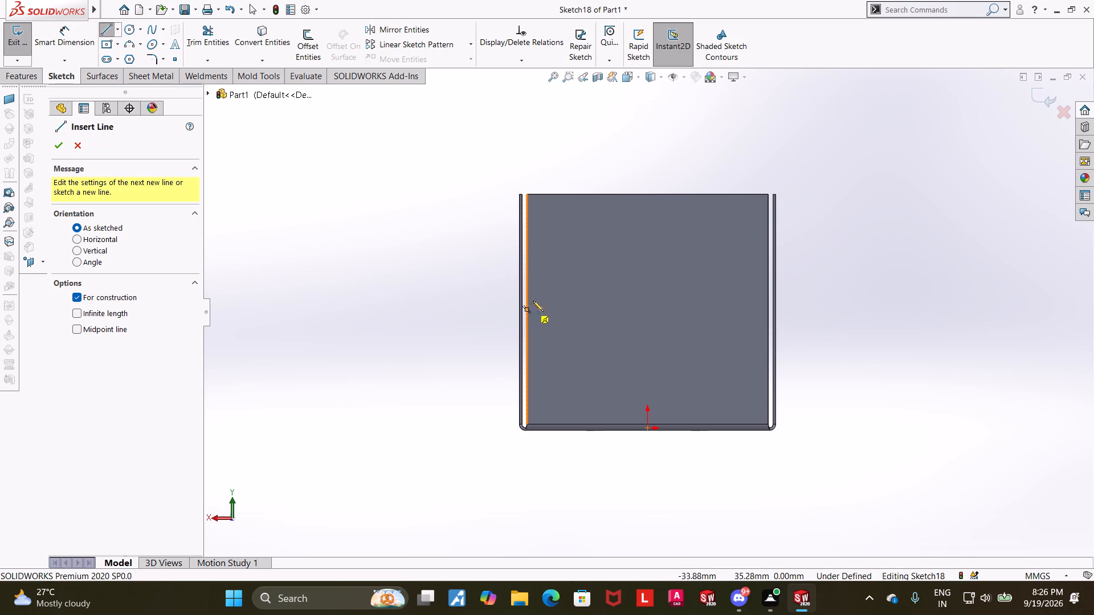
{"action": "left_click", "coordinate": [526, 292]}
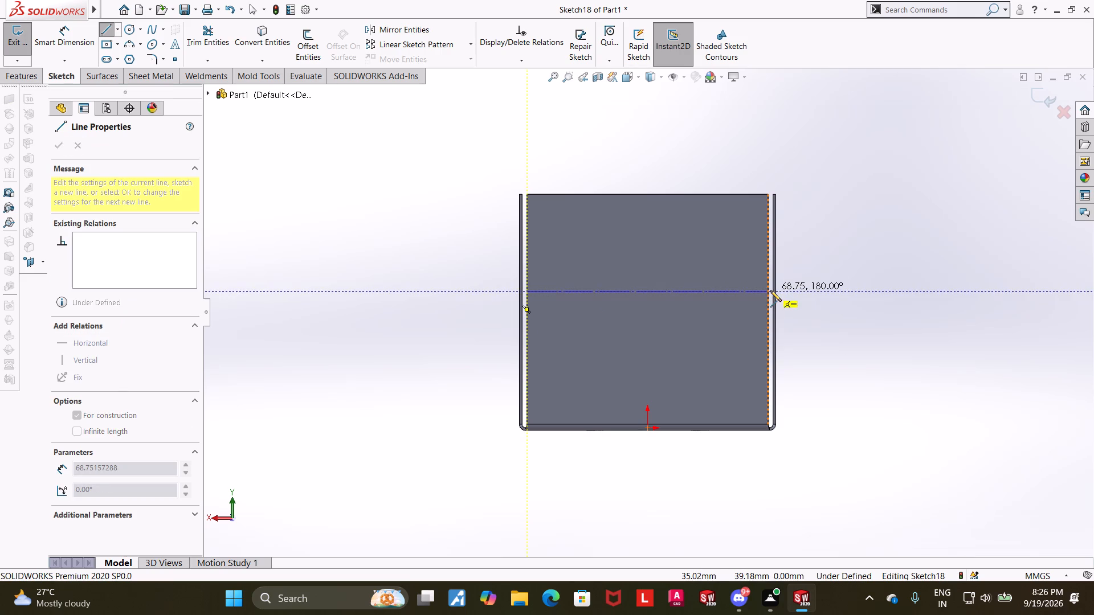
{"action": "left_click", "coordinate": [767, 291]}
{"action": "key", "text": "Escape"}
{"action": "key", "text": "Escape"}
{"action": "key", "text": "Escape"}
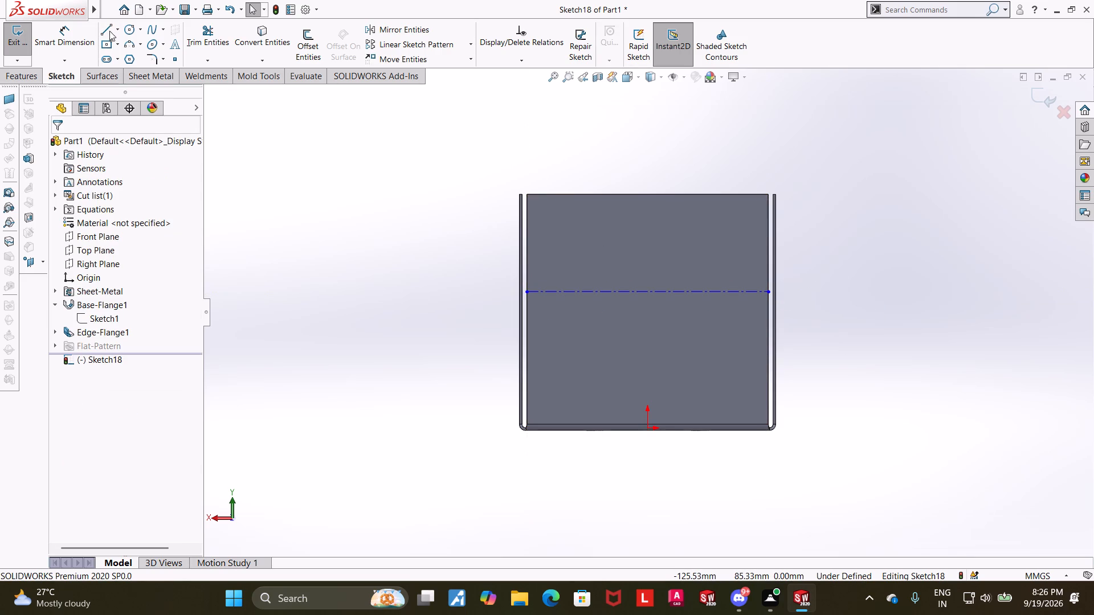
Dimension the horizontal centerline 39.25 mm below the wall's top edge and exit the sketch.
{"action": "left_click", "coordinate": [76, 32]}
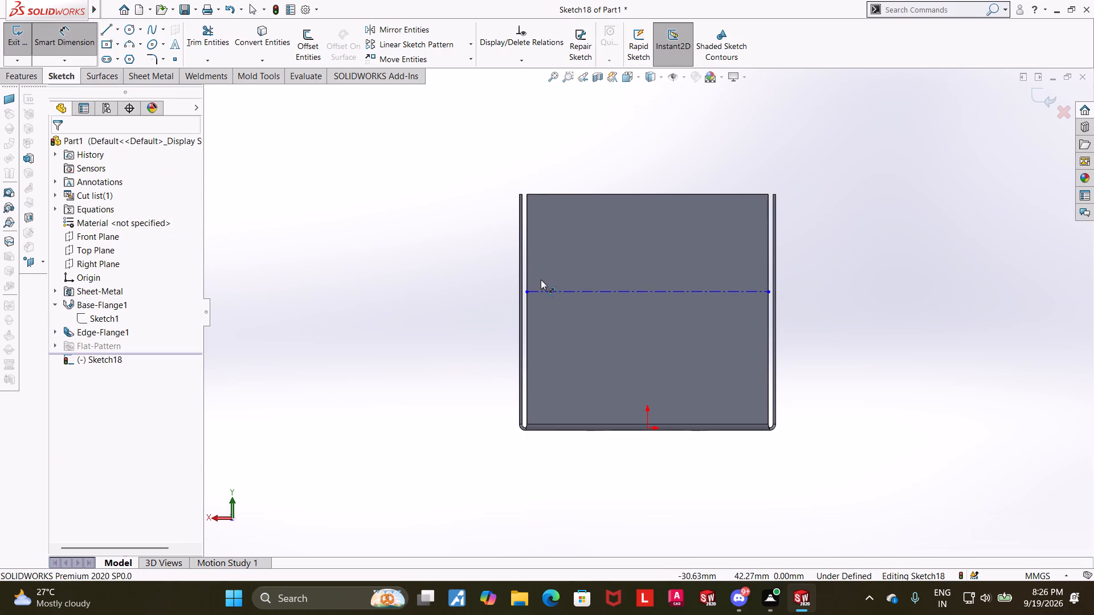
{"action": "left_click", "coordinate": [578, 290]}
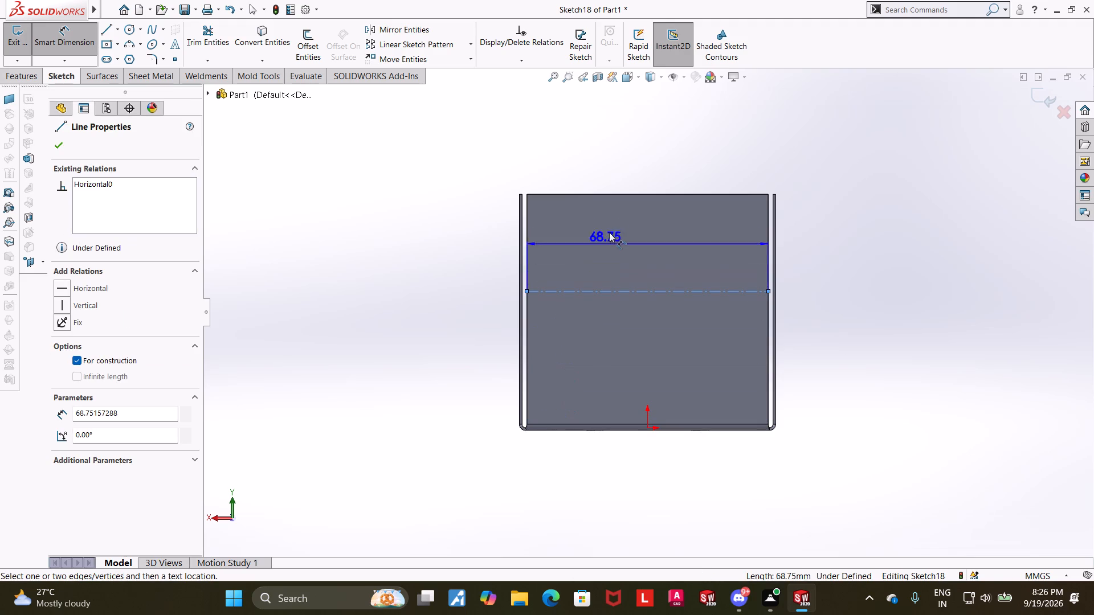
{"action": "left_click", "coordinate": [612, 196]}
{"action": "left_click", "coordinate": [431, 244]}
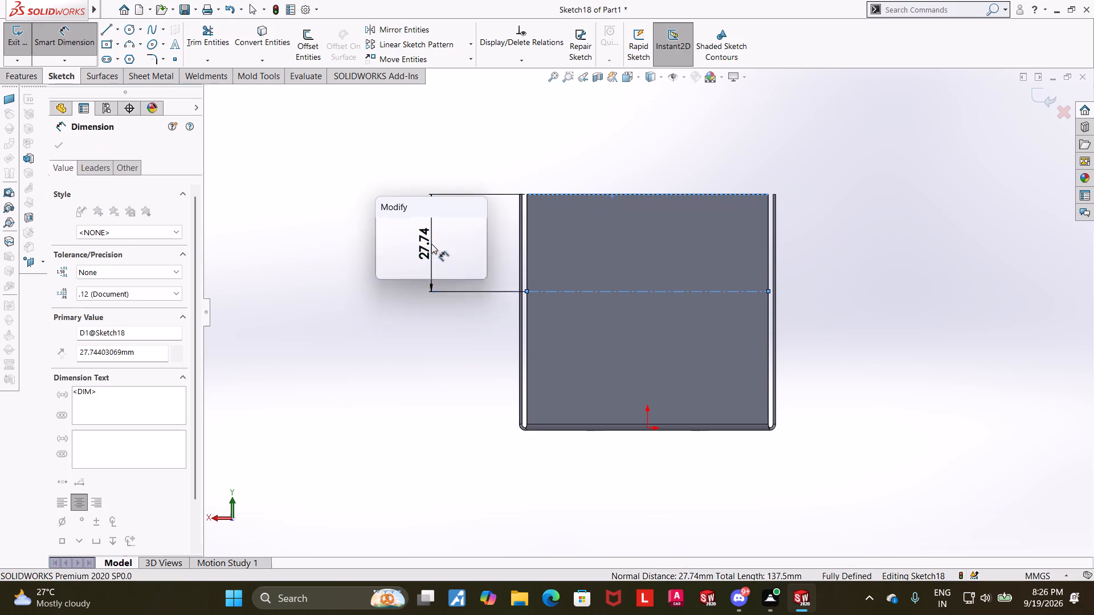
{"action": "type", "text": "38"}
{"action": "key", "text": "BackSpace"}
{"action": "type", "text": "9.25"}
{"action": "key", "text": "Return"}
{"action": "key", "text": "Escape"}
{"action": "key", "text": "Escape"}
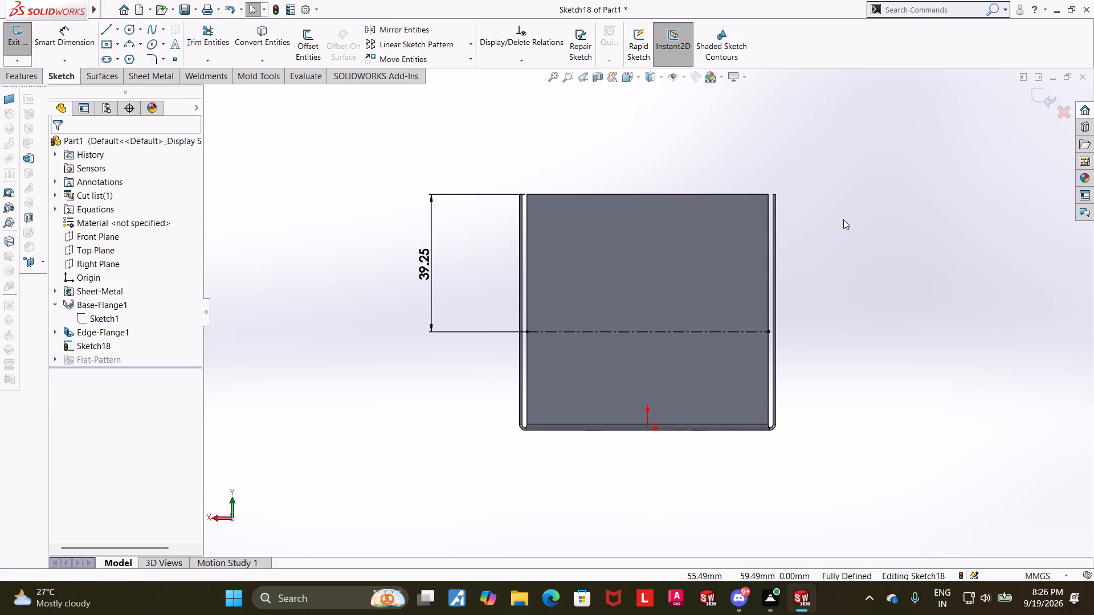
{"action": "middle_click_drag", "start_coordinate": [843, 219], "coordinate": [836, 265]}
{"action": "left_click", "coordinate": [1043, 100]}
{"action": "scroll", "coordinate": [930, 205], "scroll_direction": "up", "scroll_amount": 2}
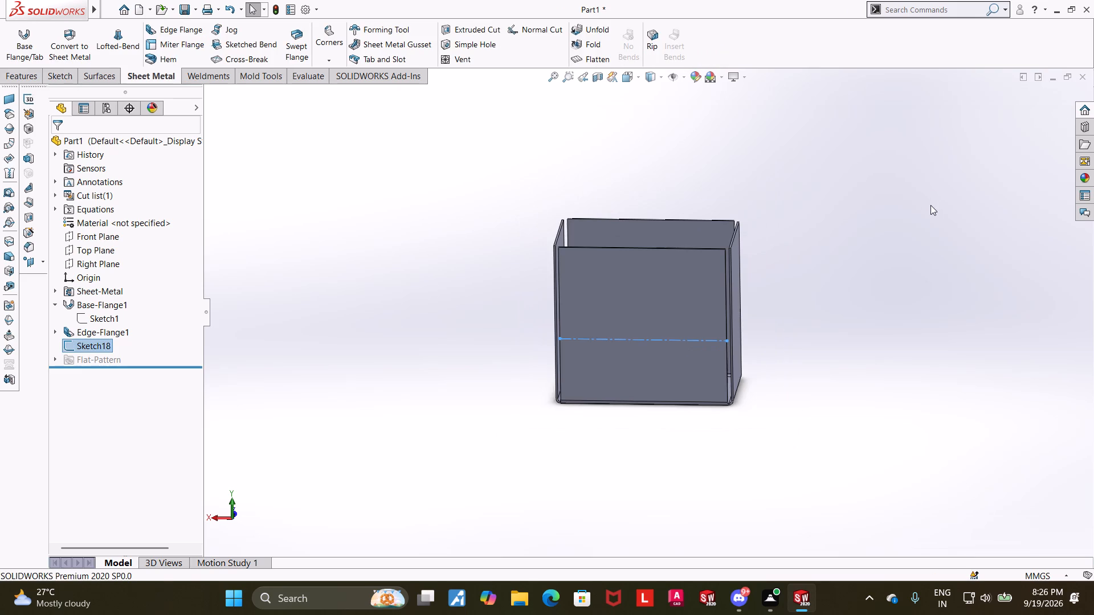
Reopen the wall's centerline sketch, viewed face-on, and draw a circle about 31 mm in diameter centred on the centerline, on the origin's +X side.
{"action": "left_click", "coordinate": [84, 344]}
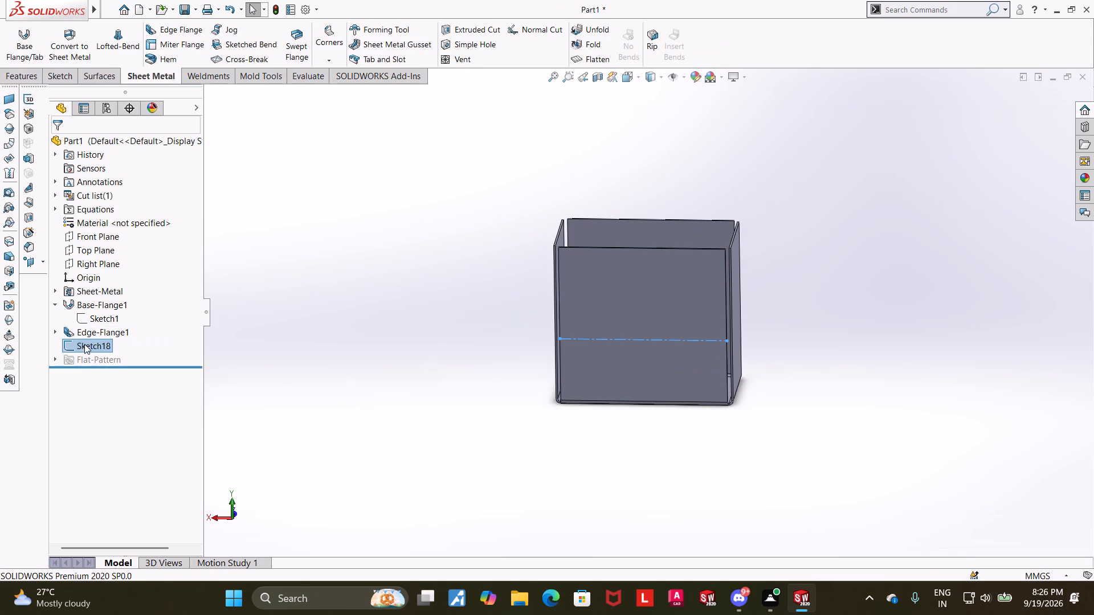
{"action": "left_click", "coordinate": [198, 333]}
{"action": "left_click", "coordinate": [89, 345]}
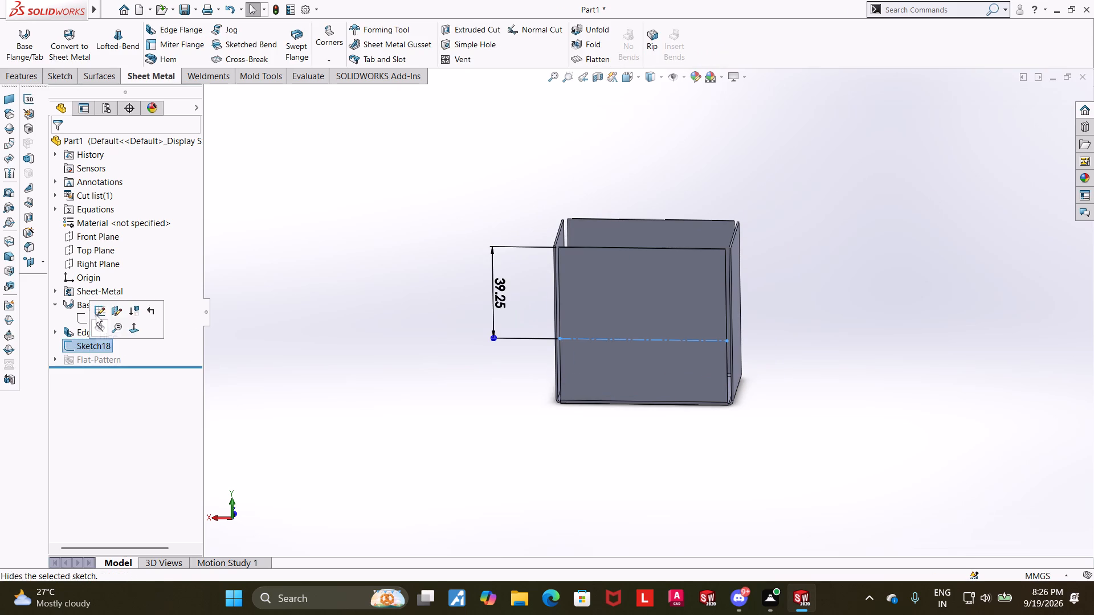
{"action": "left_click", "coordinate": [97, 312]}
{"action": "left_click", "coordinate": [193, 355]}
{"action": "left_click", "coordinate": [100, 344]}
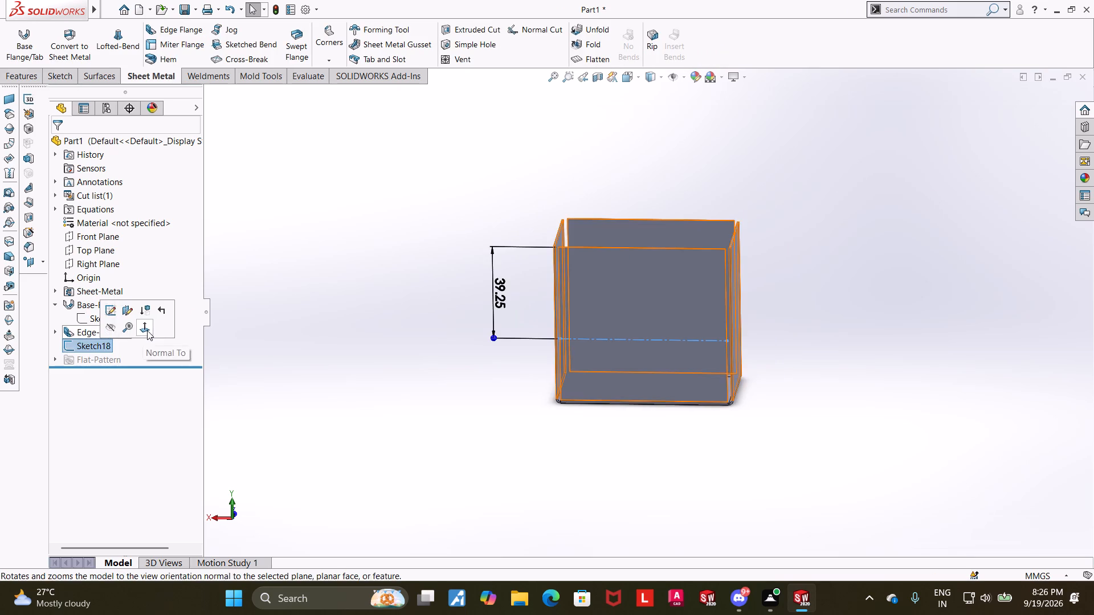
{"action": "left_click", "coordinate": [147, 330]}
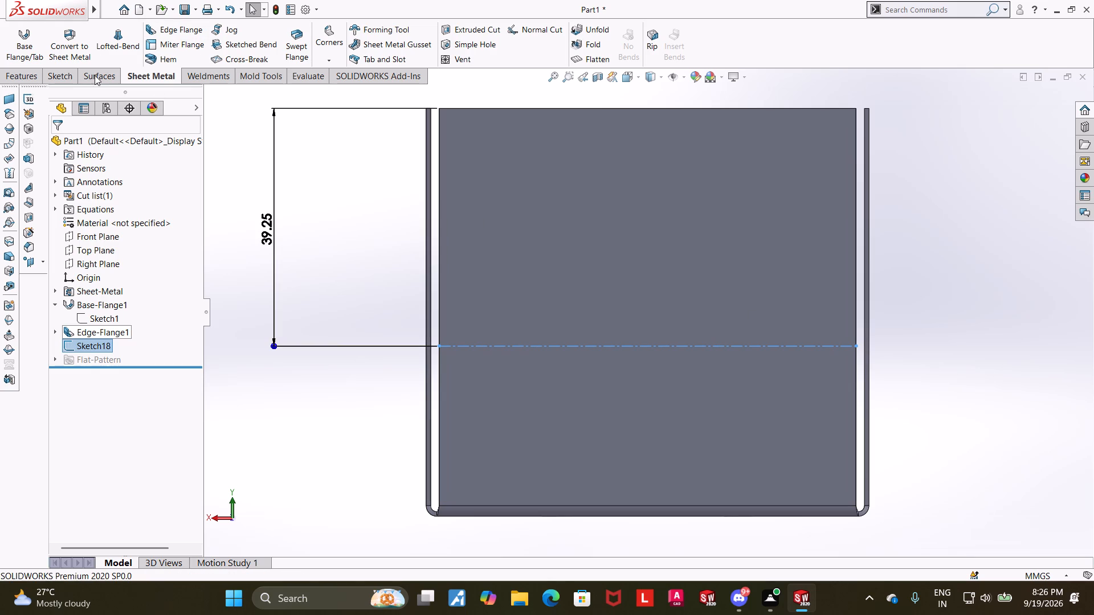
{"action": "left_click", "coordinate": [94, 345]}
{"action": "left_click", "coordinate": [103, 309]}
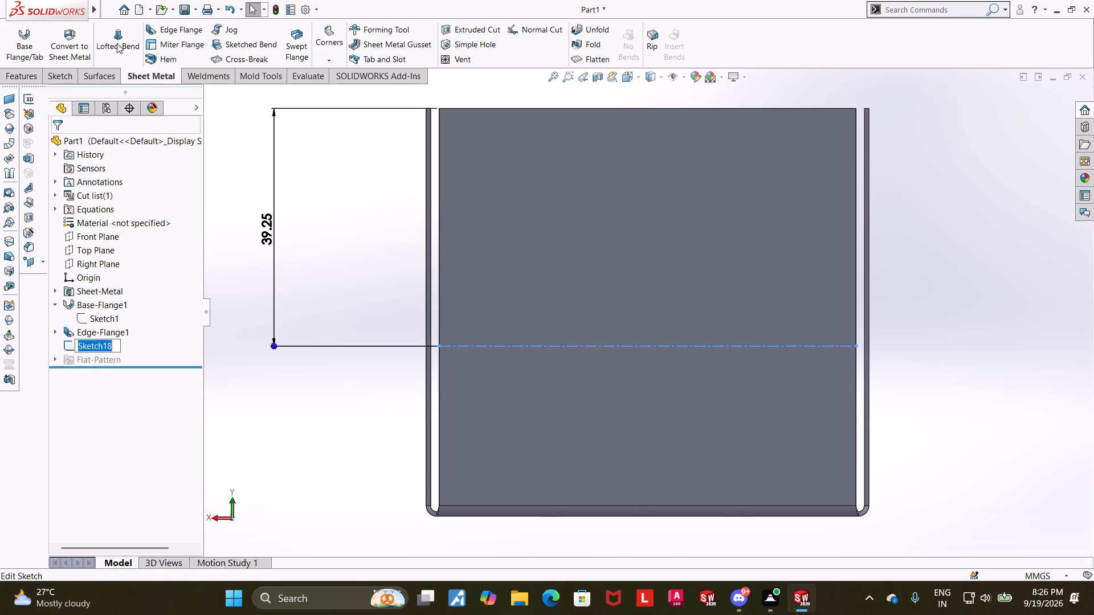
{"action": "left_click", "coordinate": [133, 351]}
{"action": "left_click", "coordinate": [110, 342]}
{"action": "left_click", "coordinate": [119, 314]}
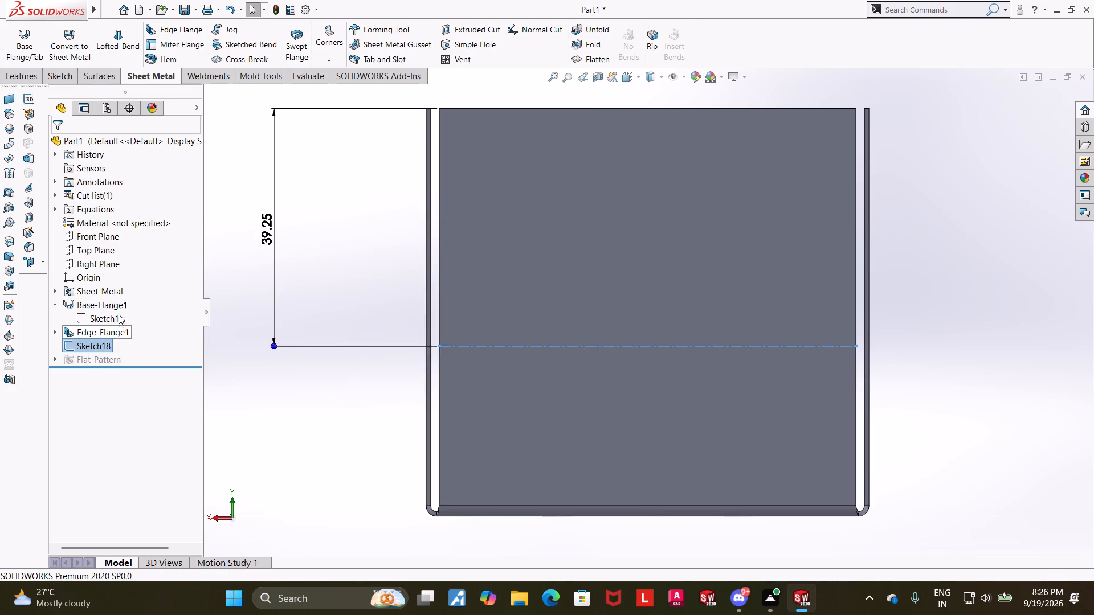
{"action": "left_click", "coordinate": [254, 377]}
{"action": "left_click", "coordinate": [126, 29]}
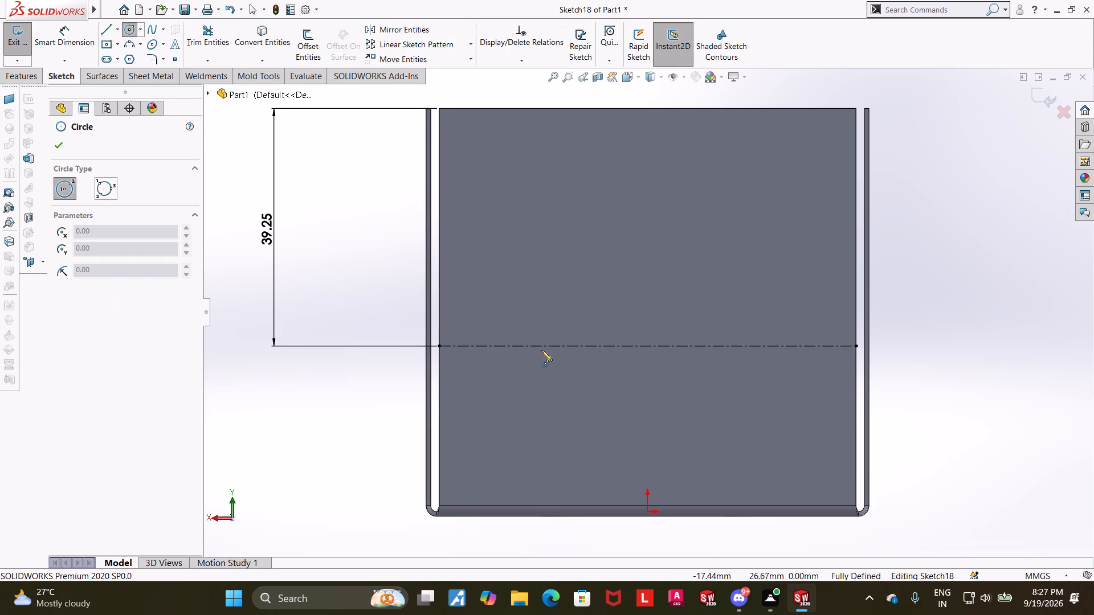
{"action": "left_click", "coordinate": [526, 347]}
{"action": "left_click", "coordinate": [606, 294]}
{"action": "key", "text": "Escape"}
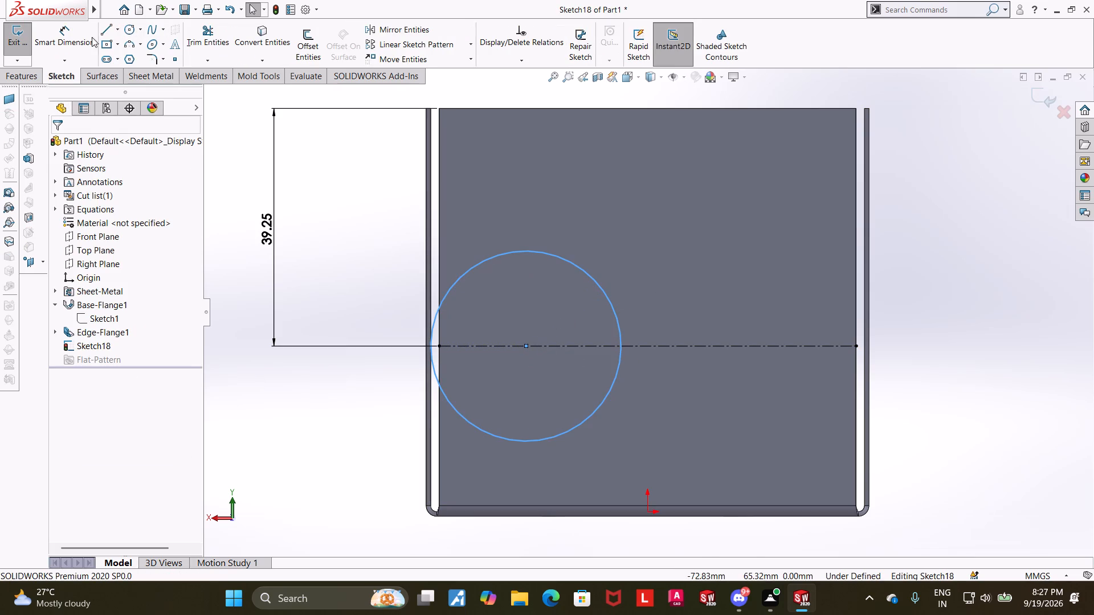
Dimension the circle's diameter as 20 mm.
{"action": "left_click", "coordinate": [90, 36]}
{"action": "left_click", "coordinate": [519, 253]}
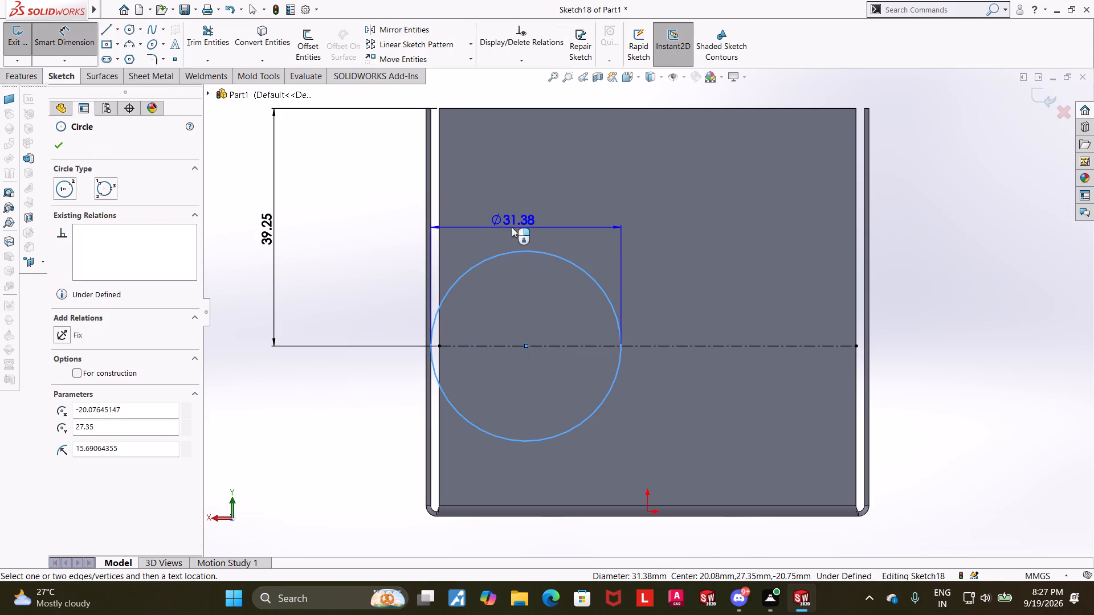
{"action": "left_click", "coordinate": [512, 227]}
{"action": "type", "text": "20"}
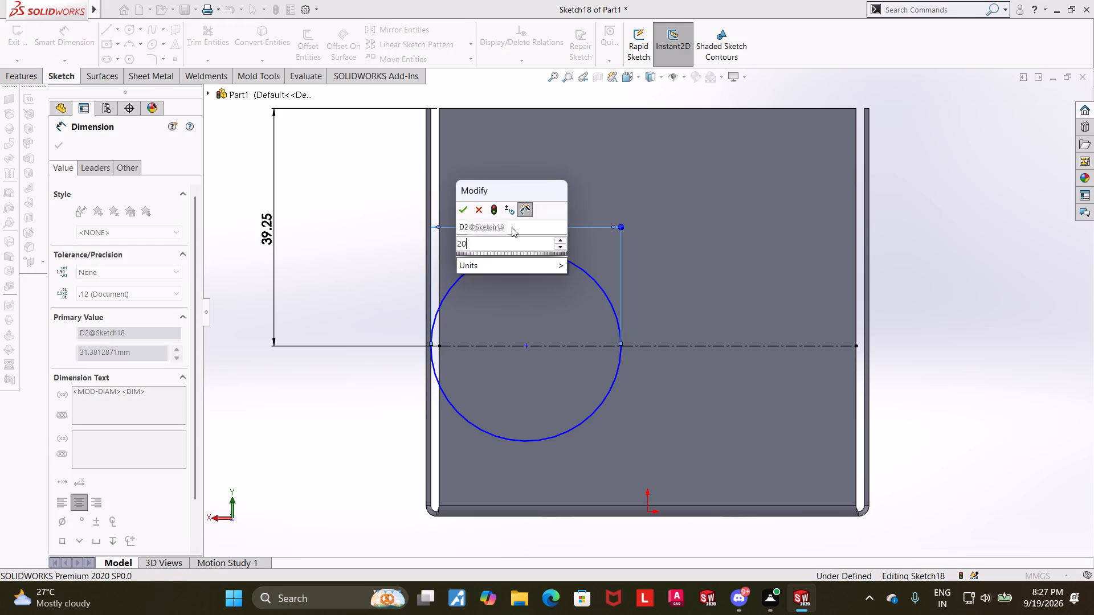
{"action": "key", "text": "Return"}
{"action": "key", "text": "Escape"}
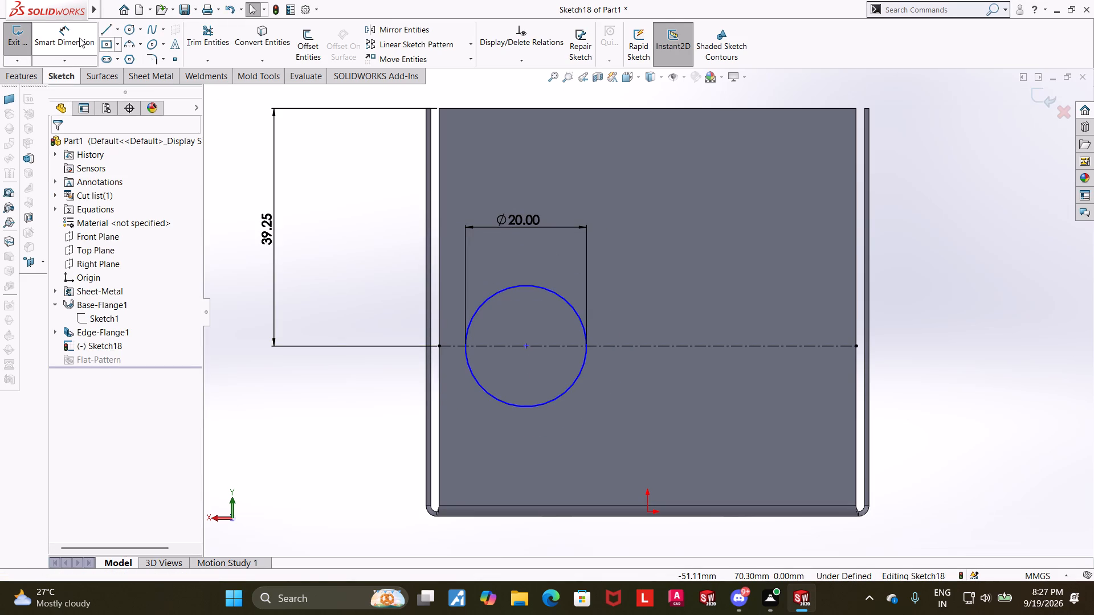
{"action": "key", "text": "Escape"}
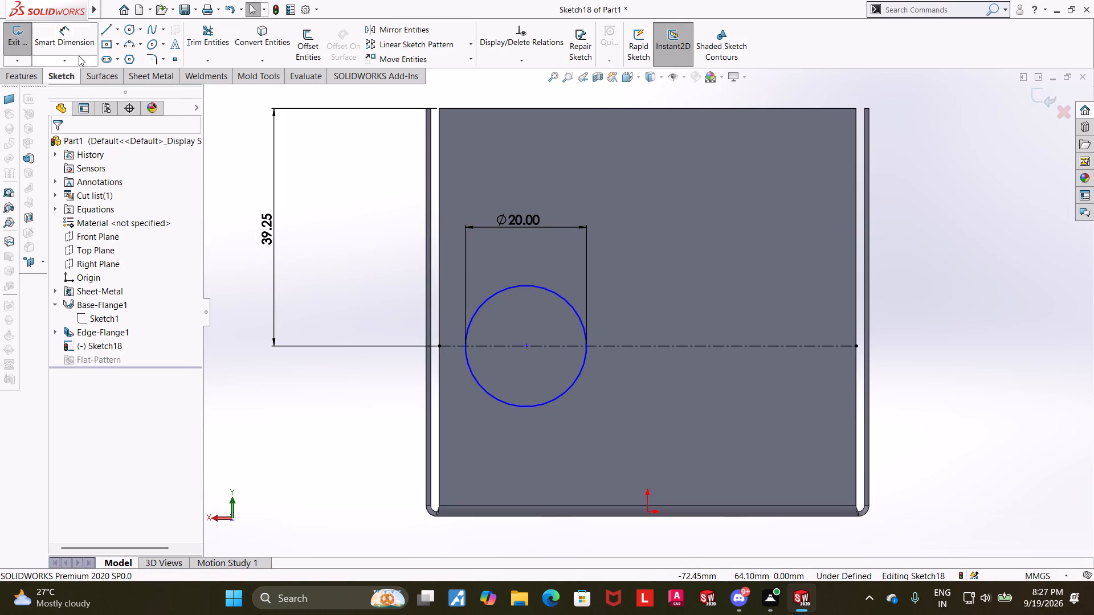
Dimension the horizontal distance between the circle's centre and the origin as 15 mm.
{"action": "left_click", "coordinate": [70, 35]}
{"action": "left_click", "coordinate": [526, 348], "text": "ctrl"}
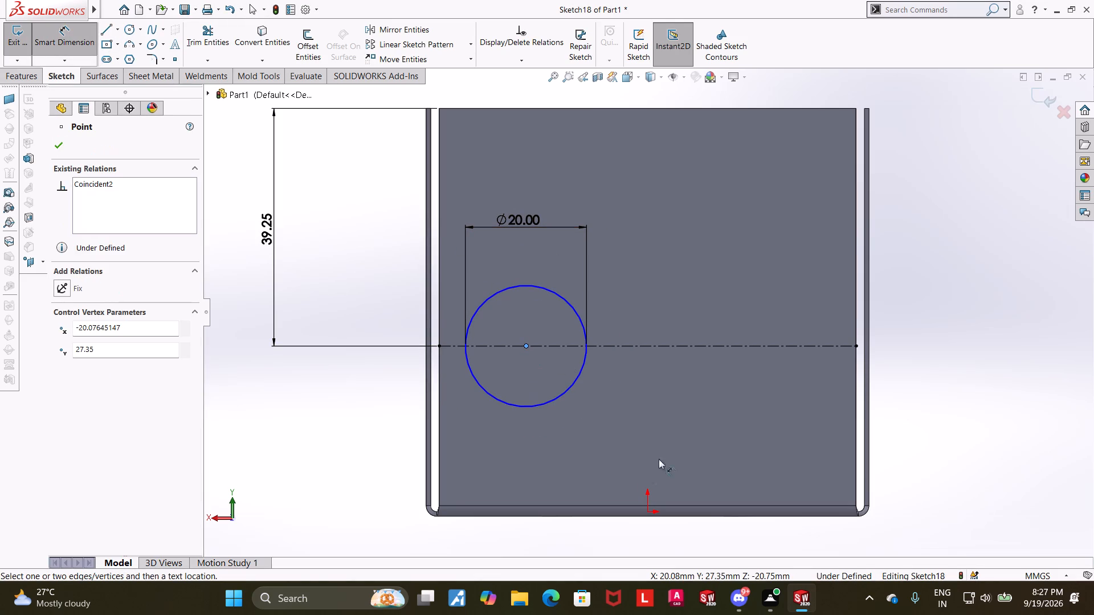
{"action": "left_click", "coordinate": [648, 514], "text": "ctrl"}
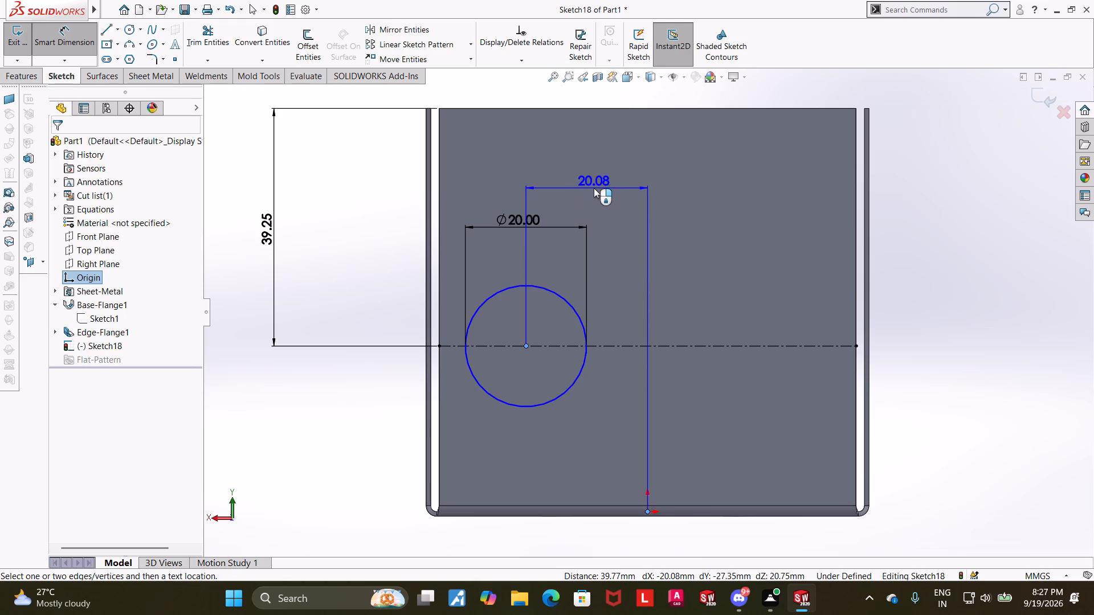
{"action": "left_click", "coordinate": [594, 188]}
{"action": "type", "text": "15"}
{"action": "key", "text": "Return"}
{"action": "key", "text": "Escape"}
{"action": "key", "text": "Escape"}
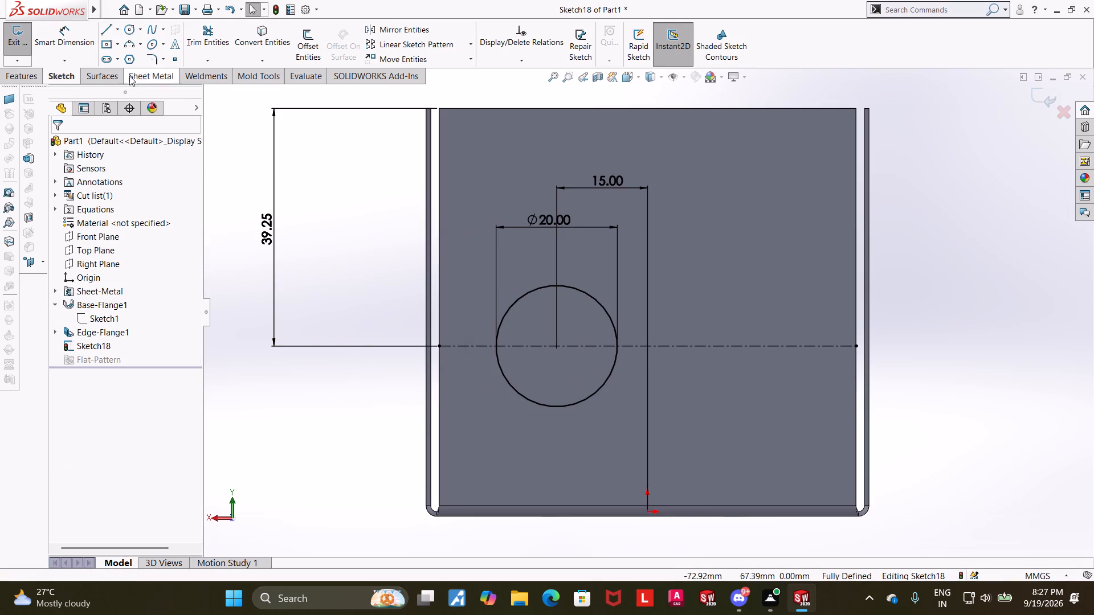
Draw a vertical centerline from the origin up the wall, ending above the level of the circle.
{"action": "left_click", "coordinate": [122, 30]}
{"action": "key", "text": "Escape"}
{"action": "left_click", "coordinate": [117, 30]}
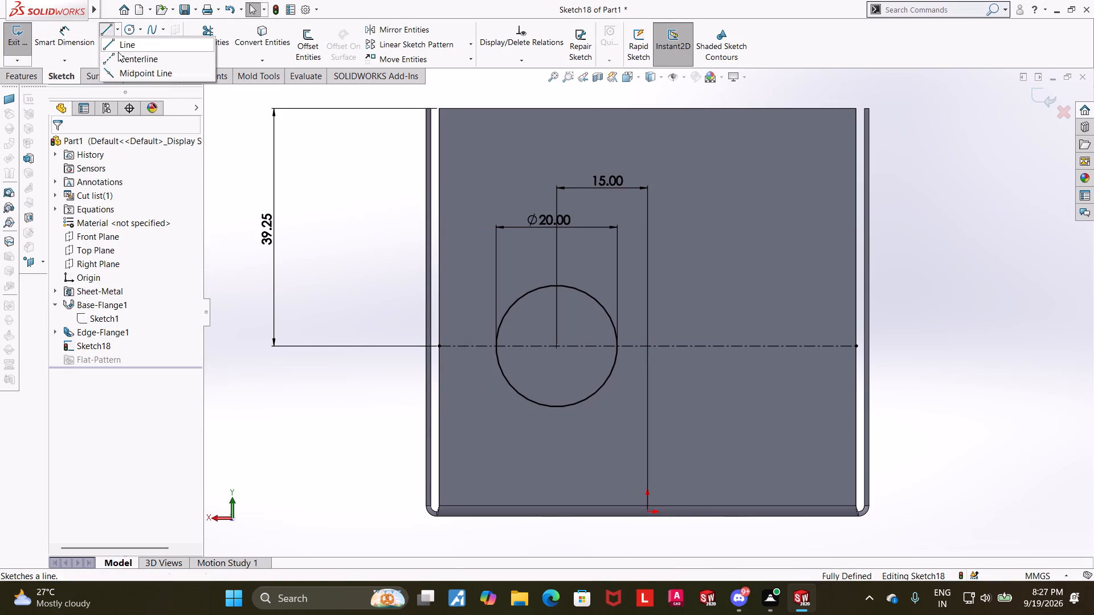
{"action": "left_click", "coordinate": [119, 55]}
{"action": "left_click", "coordinate": [647, 512]}
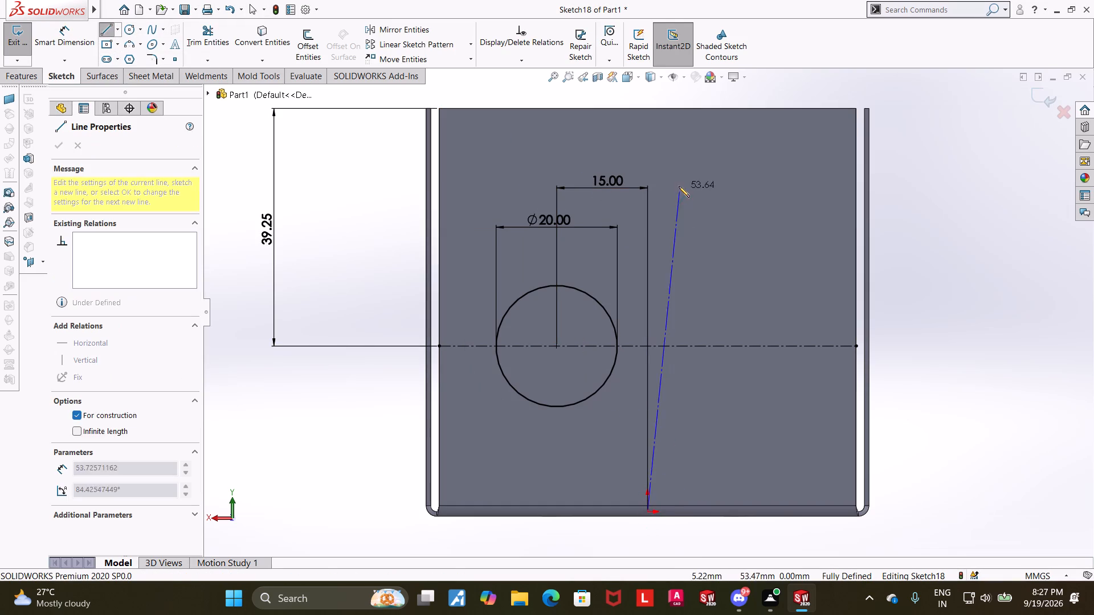
{"action": "left_click", "coordinate": [650, 152]}
{"action": "key", "text": "Escape"}
{"action": "key", "text": "Escape"}
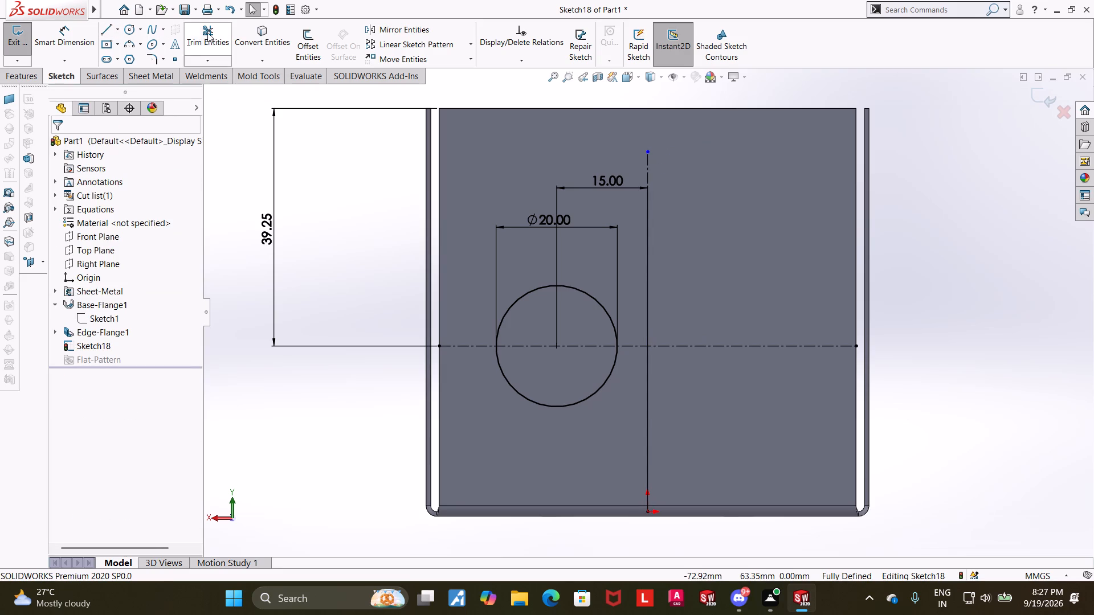
Mirror the 20 mm circle about the vertical centerline, keeping the original.
{"action": "left_click", "coordinate": [422, 27]}
{"action": "left_click", "coordinate": [602, 308]}
{"action": "left_click", "coordinate": [152, 316]}
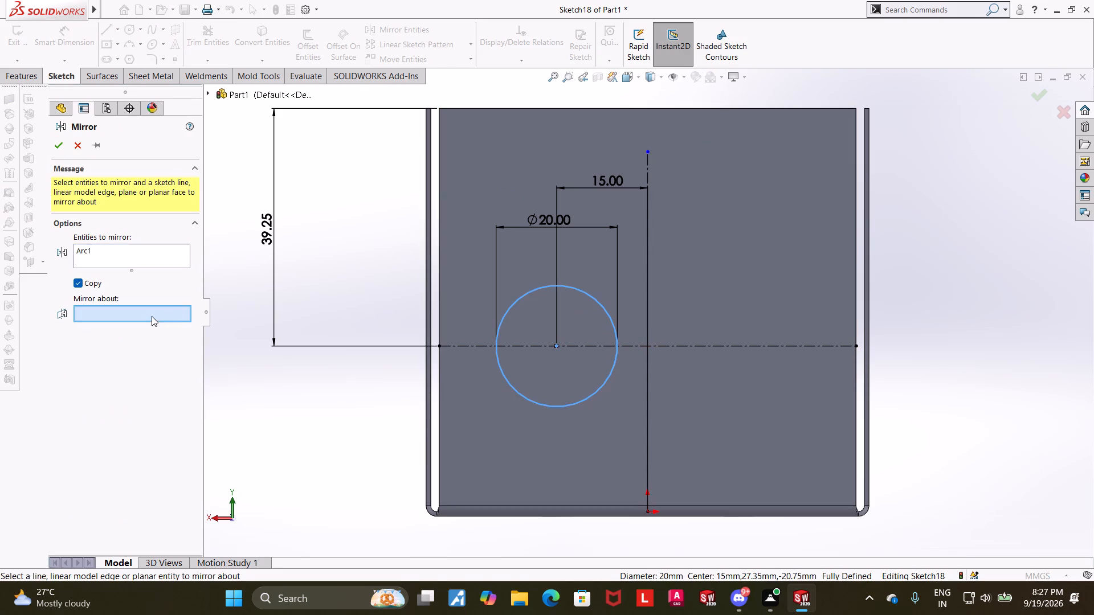
{"action": "left_click", "coordinate": [646, 404]}
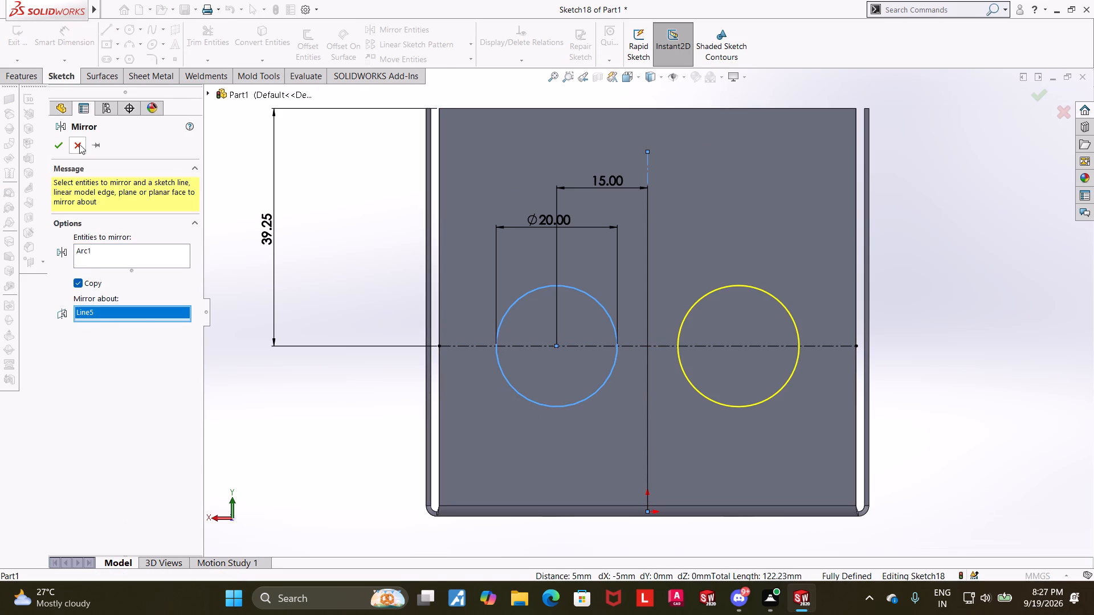
{"action": "left_click", "coordinate": [63, 145]}
{"action": "key", "text": "Escape"}
{"action": "key", "text": "Escape"}
{"action": "key", "text": "Escape"}
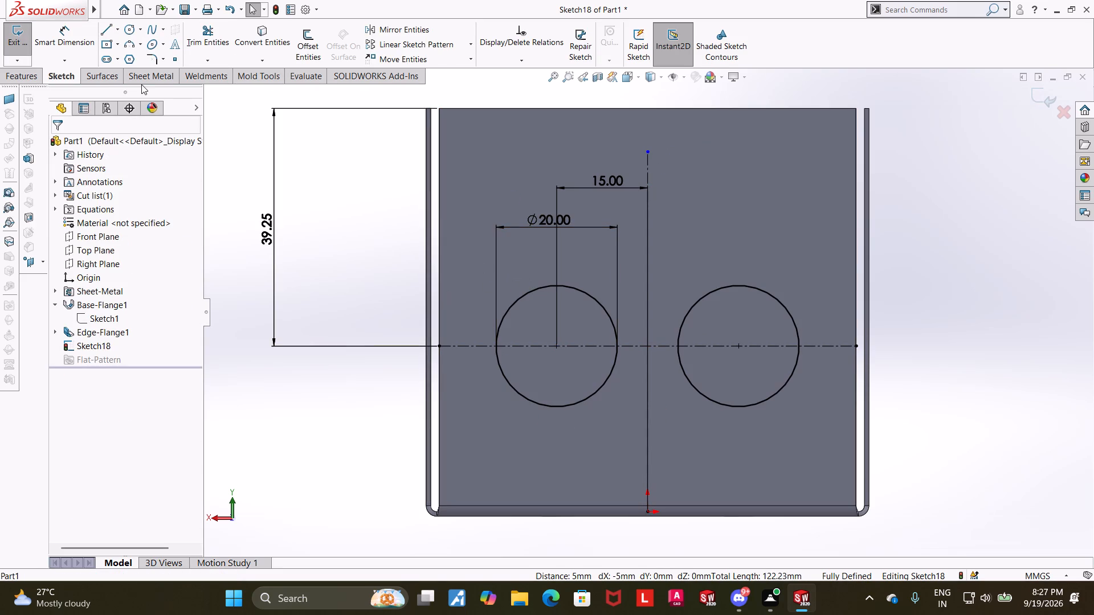
Draw a small circle about 4.8 mm in diameter above the original 20 mm circle, between its centre and the vertical centerline.
{"action": "left_click", "coordinate": [125, 30]}
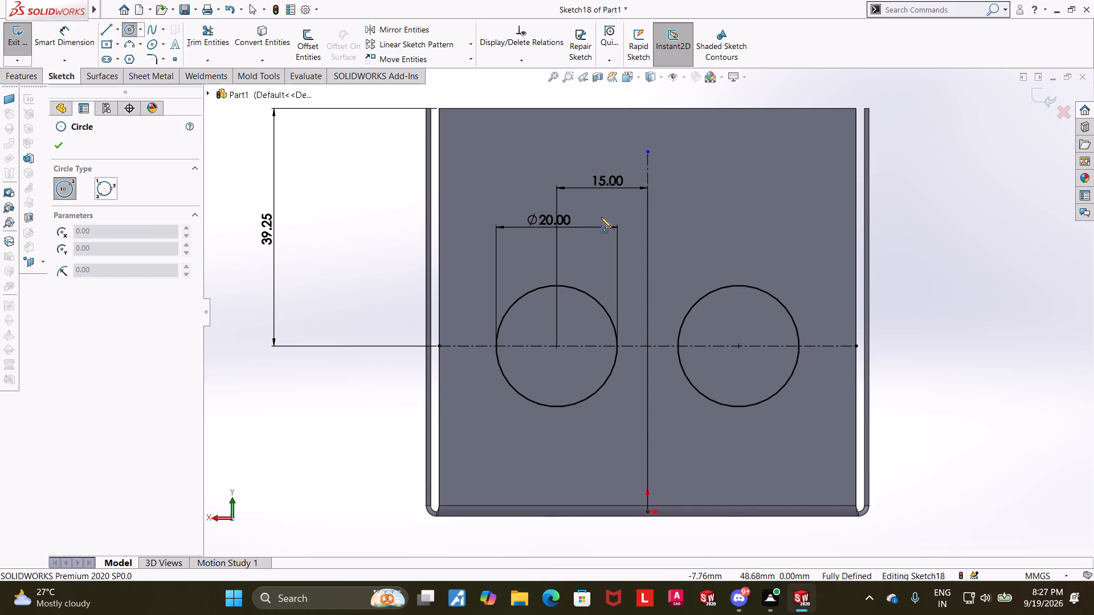
{"action": "left_click", "coordinate": [611, 257]}
{"action": "left_click", "coordinate": [624, 251]}
{"action": "key", "text": "Escape"}
{"action": "key", "text": "Escape"}
{"action": "key", "text": "Escape"}
Dimension the small circle's diameter as 5 mm.
{"action": "left_click", "coordinate": [76, 32]}
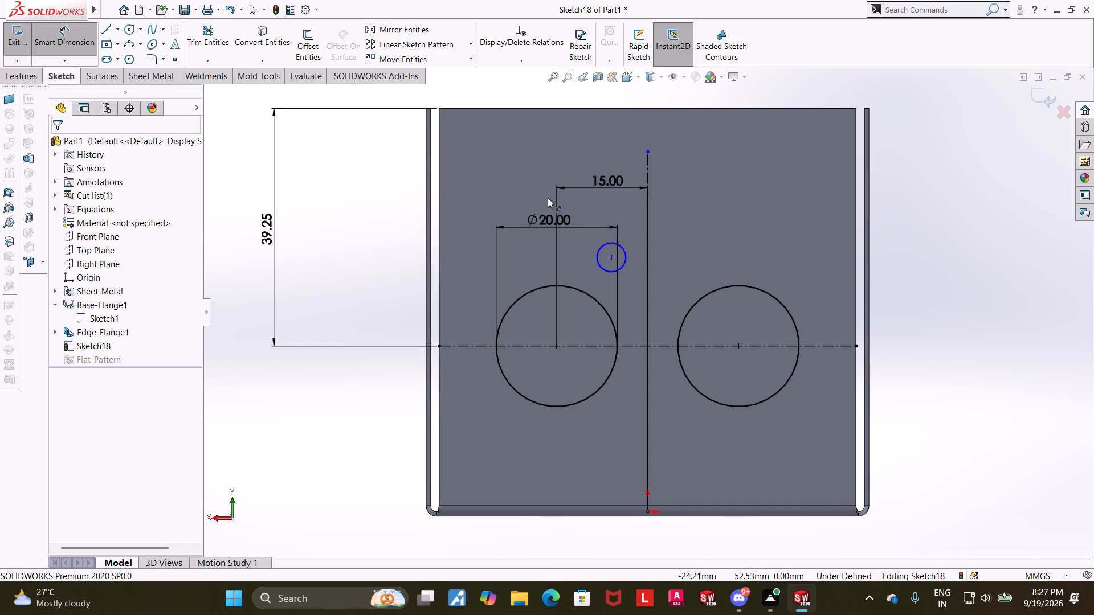
{"action": "left_click", "coordinate": [622, 264]}
{"action": "left_click", "coordinate": [630, 288]}
{"action": "key", "text": "5"}
{"action": "key", "text": "Return"}
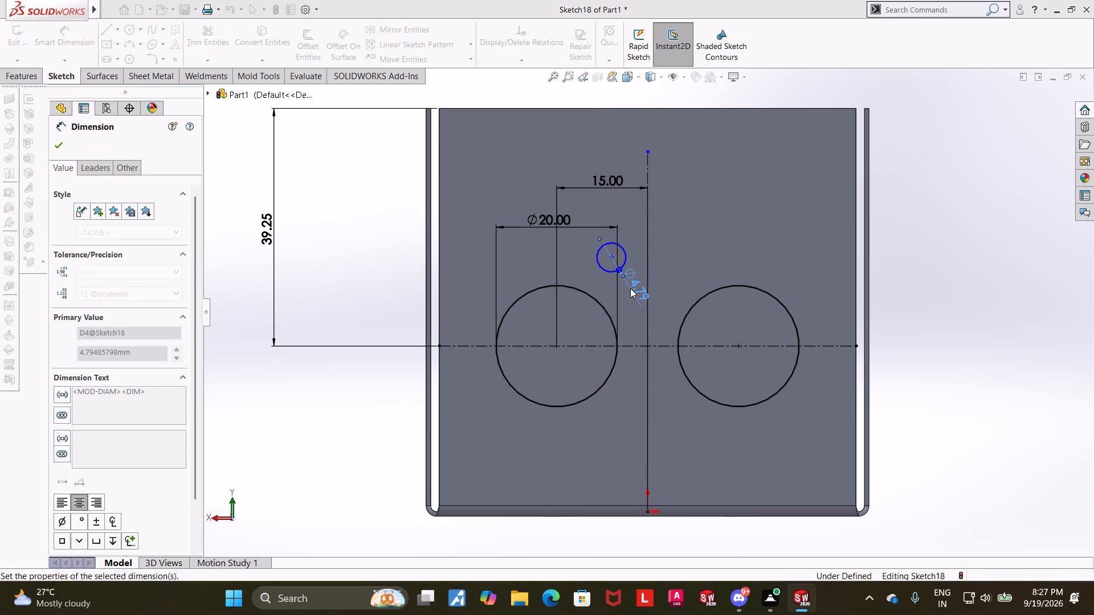
{"action": "key", "text": "Escape"}
{"action": "key", "text": "Escape"}
Dimension the horizontal distance between the small circle's centre and the vertical centerline as 10 mm.
{"action": "left_click", "coordinate": [60, 42]}
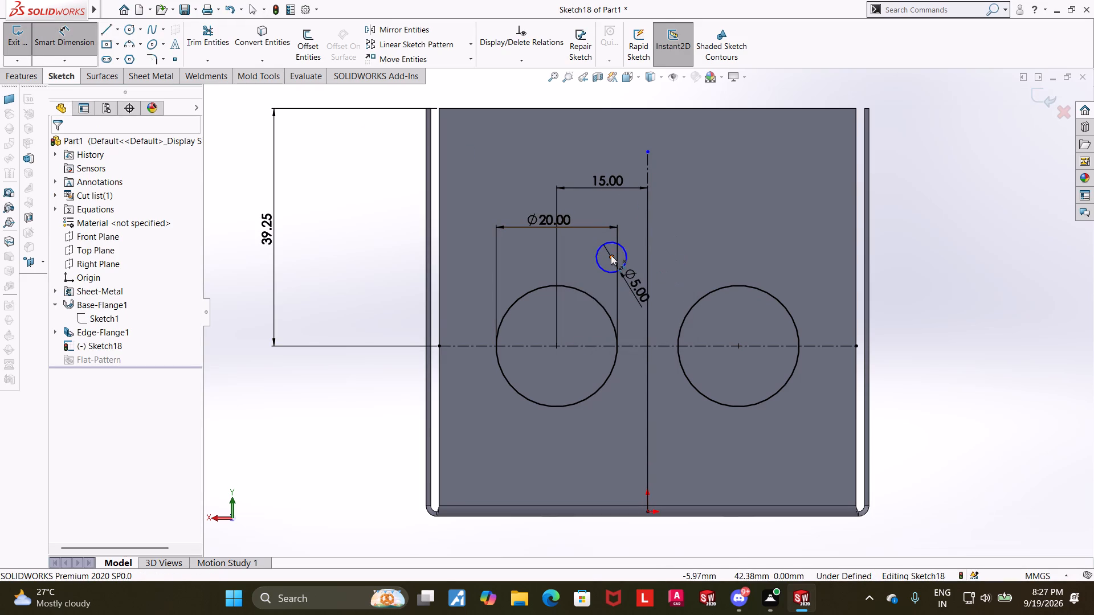
{"action": "left_click", "coordinate": [611, 255]}
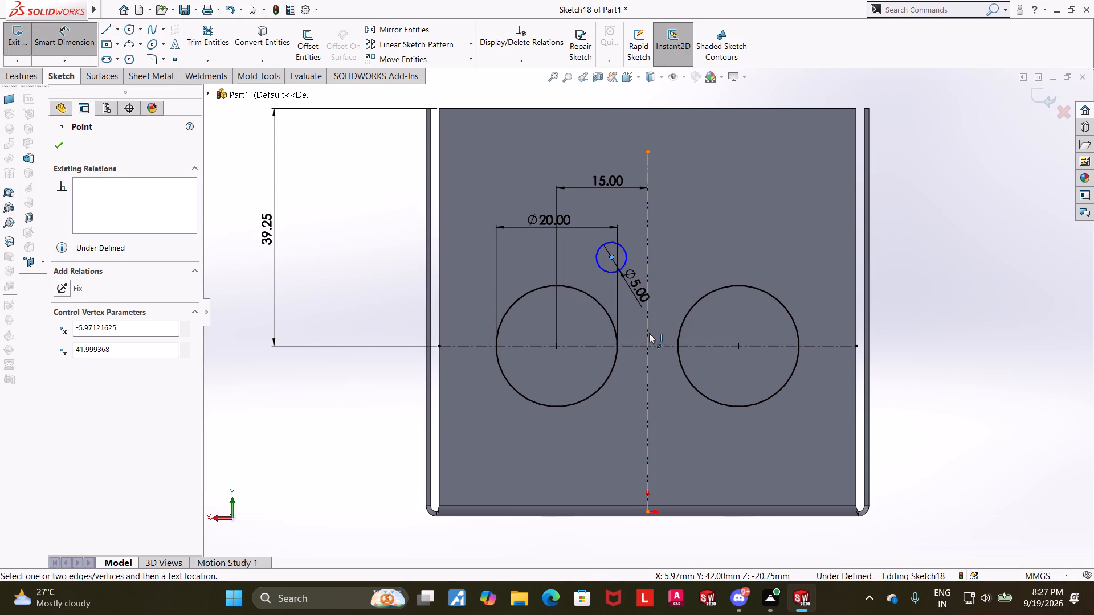
{"action": "left_click", "coordinate": [648, 331]}
{"action": "left_click", "coordinate": [630, 218]}
{"action": "type", "text": "10"}
{"action": "key", "text": "Return"}
{"action": "key", "text": "Escape"}
{"action": "key", "text": "Escape"}
{"action": "key", "text": "Escape"}
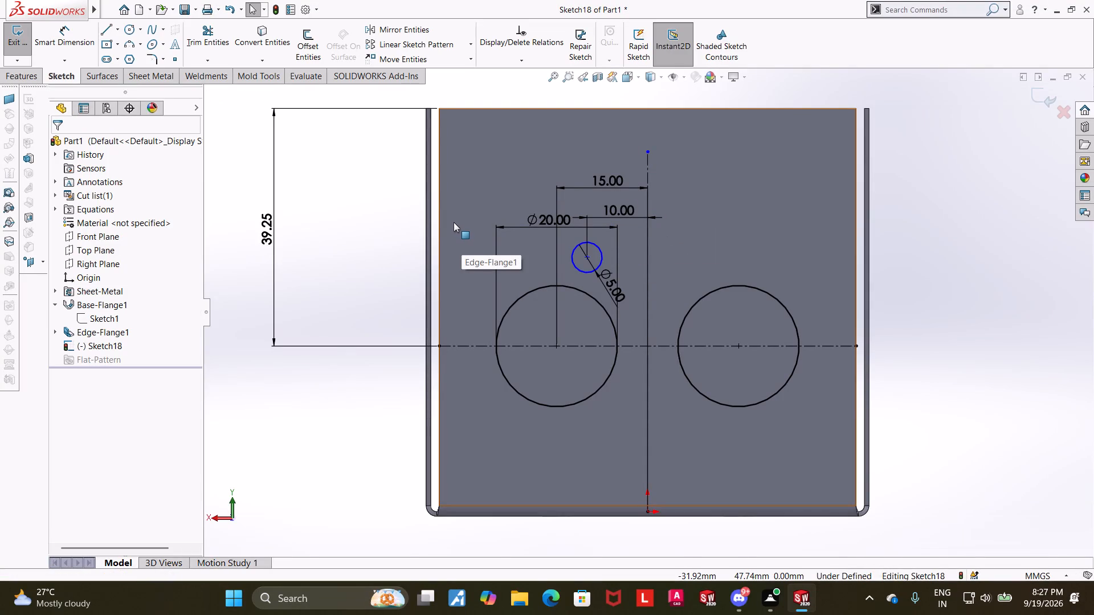
Dimension the vertical distance between the centres of the original 20 mm circle and the small circle as 20 mm.
{"action": "left_click", "coordinate": [66, 31]}
{"action": "left_click", "coordinate": [556, 345]}
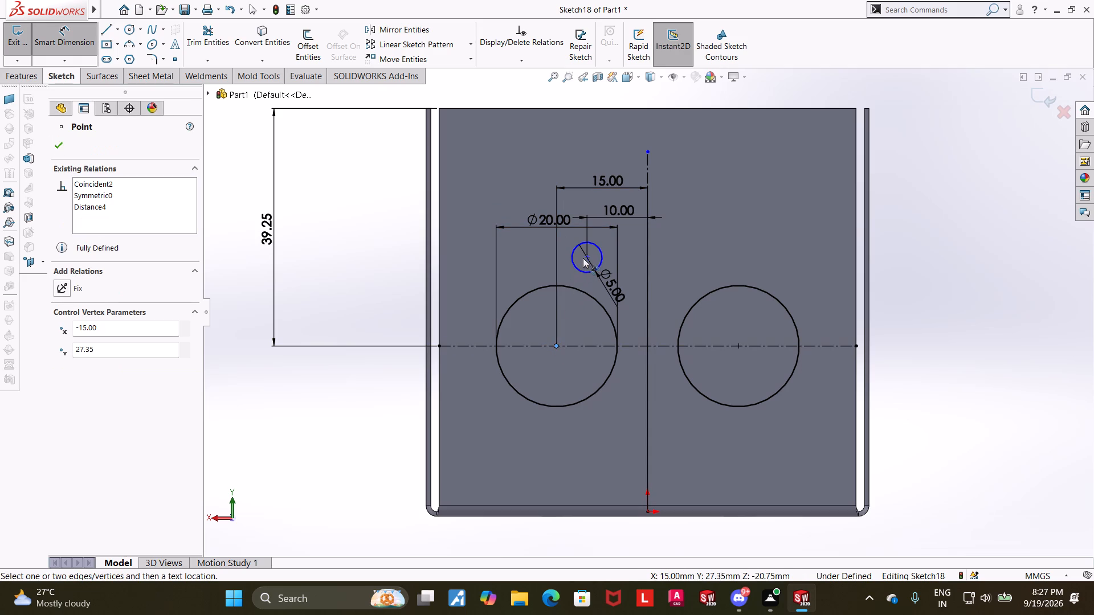
{"action": "left_click", "coordinate": [584, 257]}
{"action": "left_click", "coordinate": [336, 277]}
{"action": "type", "text": "20"}
{"action": "key", "text": "Return"}
{"action": "key", "text": "Escape"}
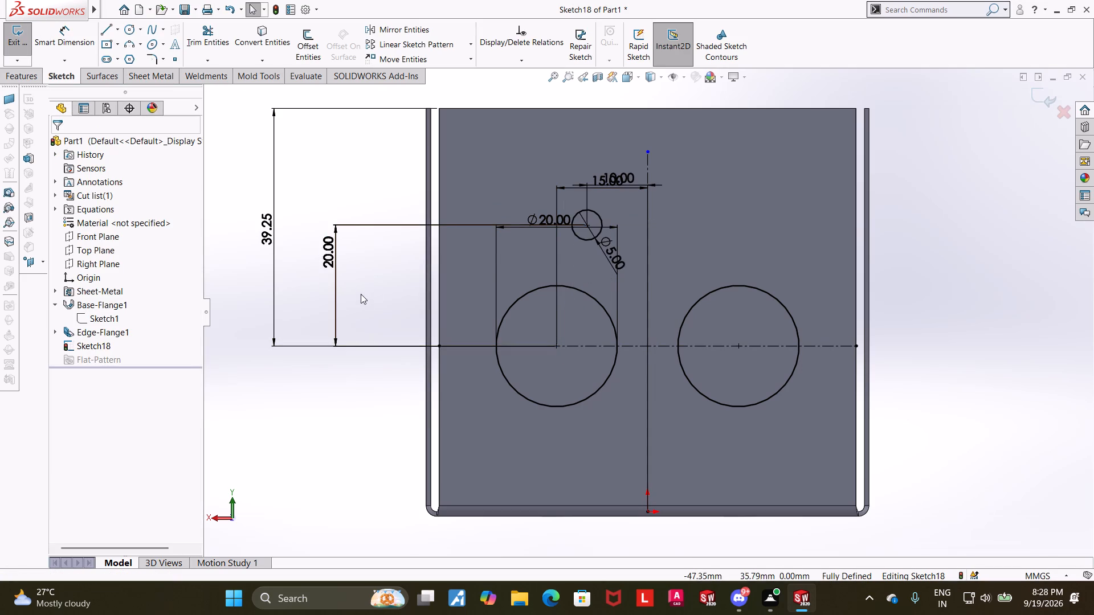
{"action": "left_click", "coordinate": [912, 283]}
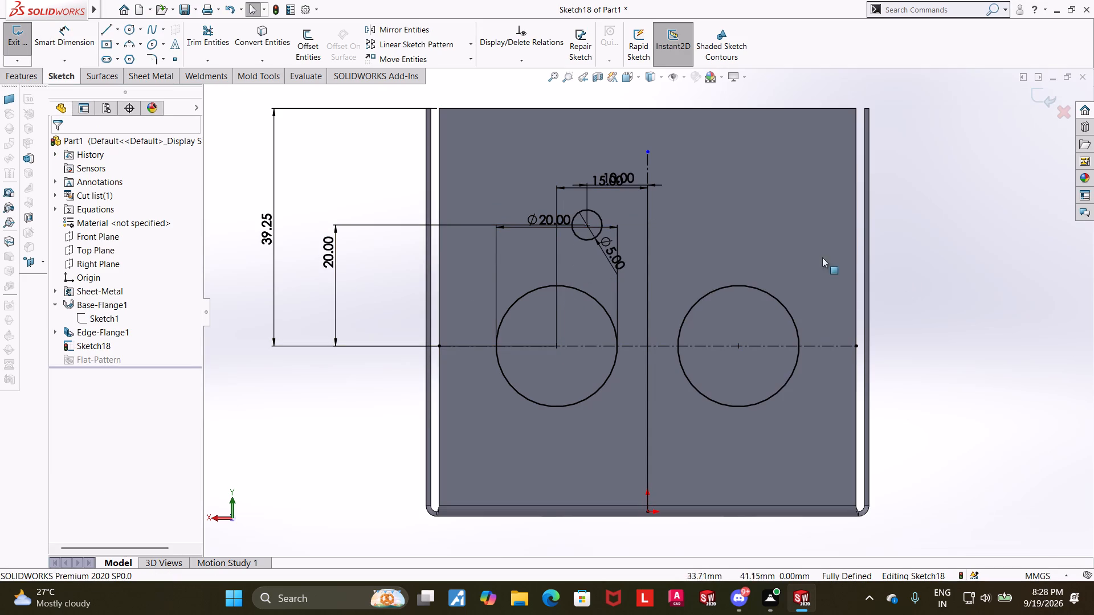
Rearrange the overlapping 10 mm, 15 mm and Ø20 dimensions, placing the 10 mm one above the wall's top edge and the Ø20 one above the small circle.
{"action": "left_click", "coordinate": [606, 182]}
{"action": "left_click_drag", "start_coordinate": [606, 172], "coordinate": [603, 120]}
{"action": "left_click", "coordinate": [962, 200]}
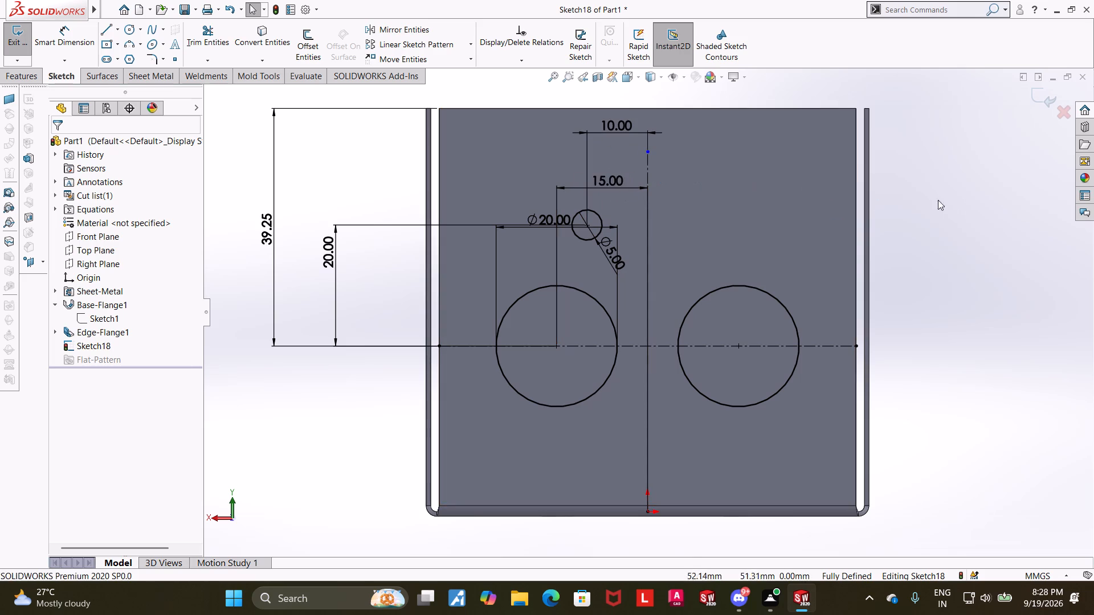
{"action": "left_click_drag", "start_coordinate": [605, 183], "coordinate": [610, 120]}
{"action": "scroll", "coordinate": [636, 203], "scroll_direction": "up", "scroll_amount": 2}
{"action": "left_click", "coordinate": [925, 262]}
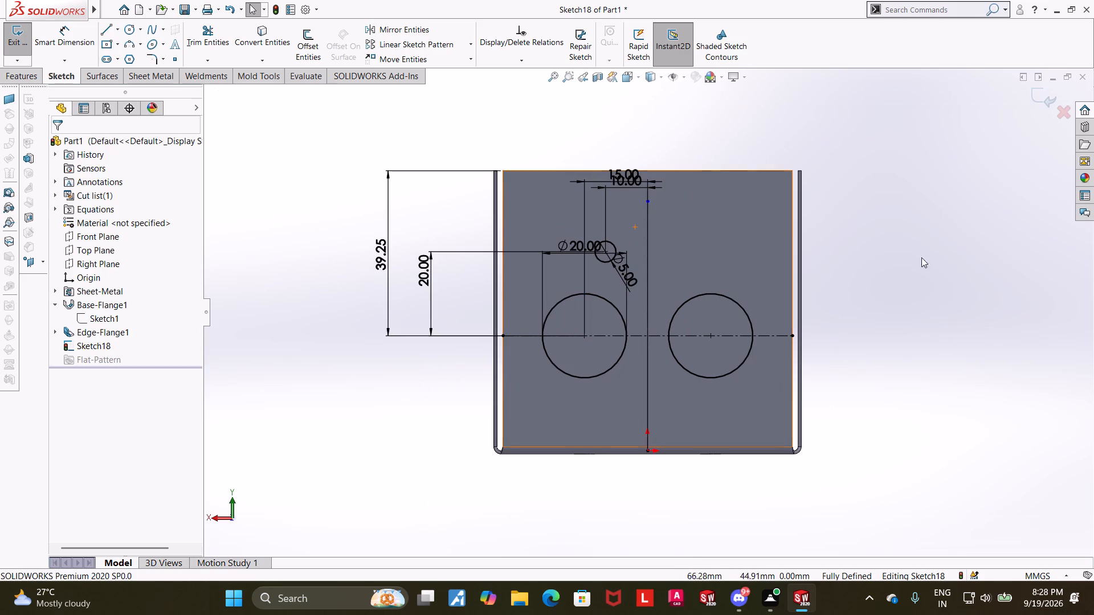
{"action": "scroll", "coordinate": [627, 179], "scroll_direction": "down", "scroll_amount": 3}
{"action": "left_click_drag", "start_coordinate": [614, 200], "coordinate": [613, 157]}
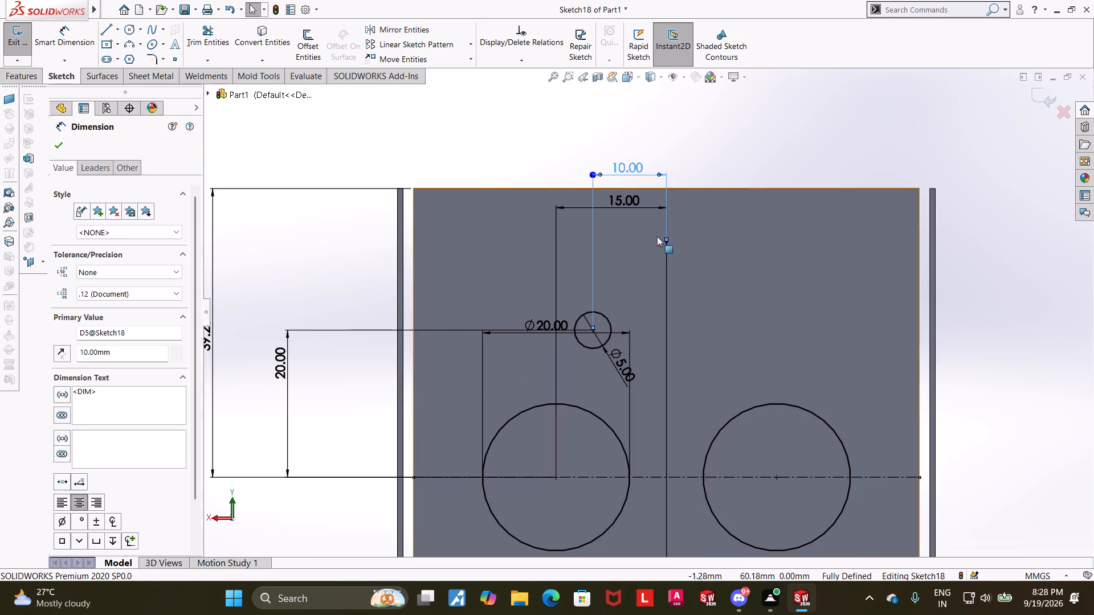
{"action": "left_click_drag", "start_coordinate": [536, 330], "coordinate": [530, 266]}
{"action": "left_click", "coordinate": [1028, 333]}
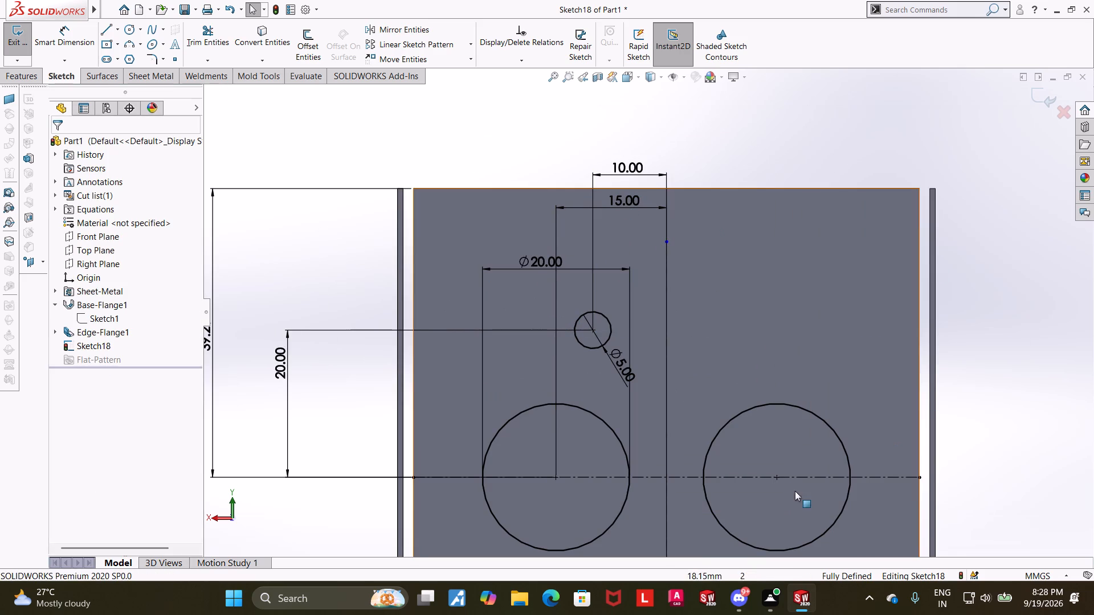
{"action": "left_click", "coordinate": [952, 464]}
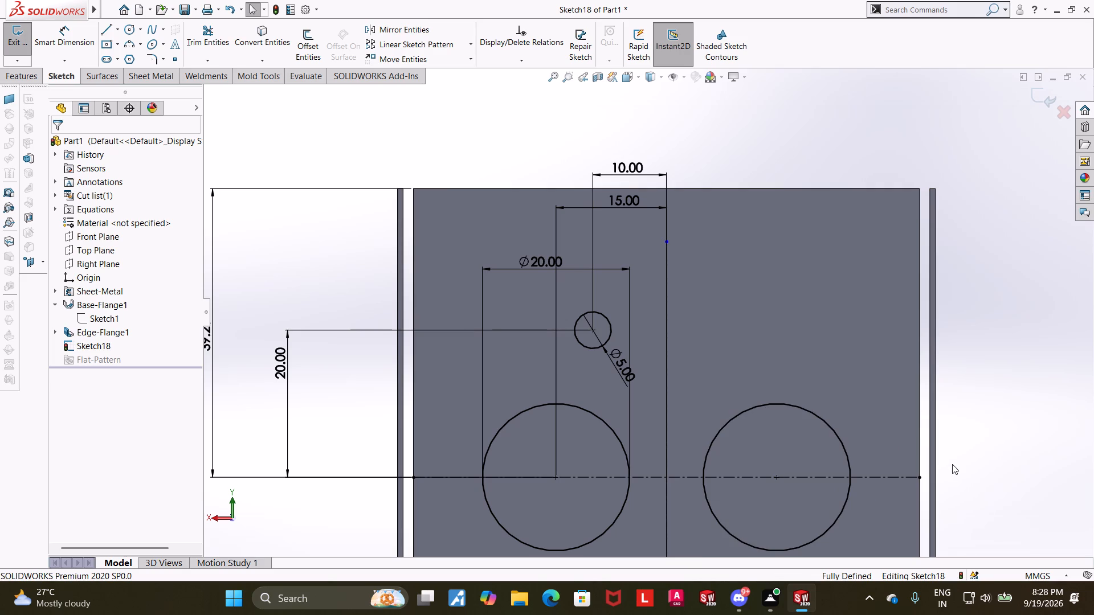
{"action": "left_click", "coordinate": [952, 464]}
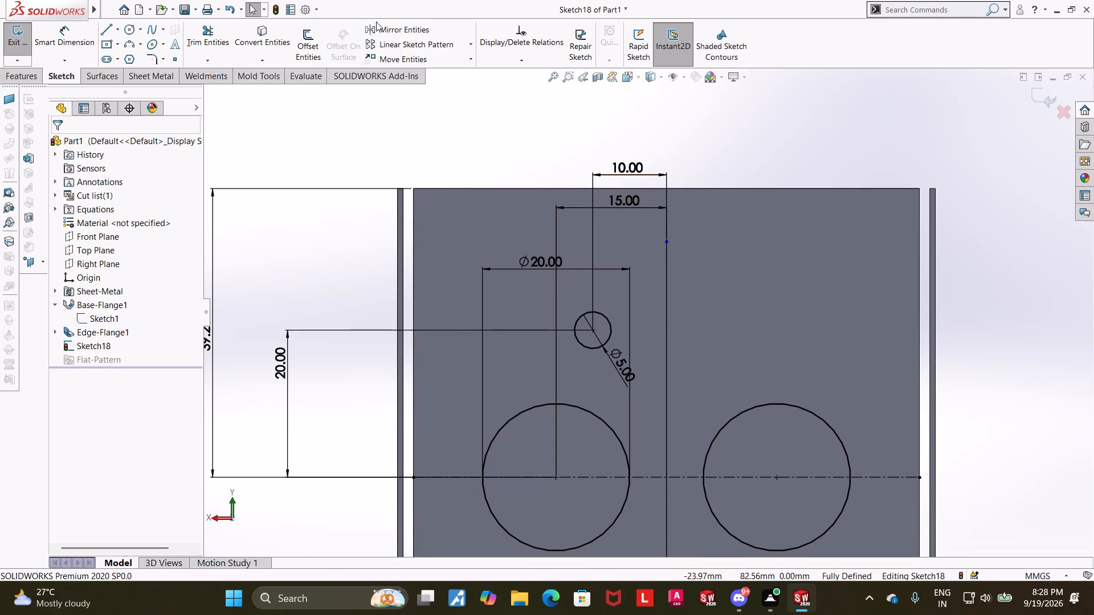
Mirror the 5 mm circle about the vertical centerline, keeping the original.
{"action": "left_click", "coordinate": [378, 28]}
{"action": "left_click", "coordinate": [606, 317]}
{"action": "left_click", "coordinate": [90, 308]}
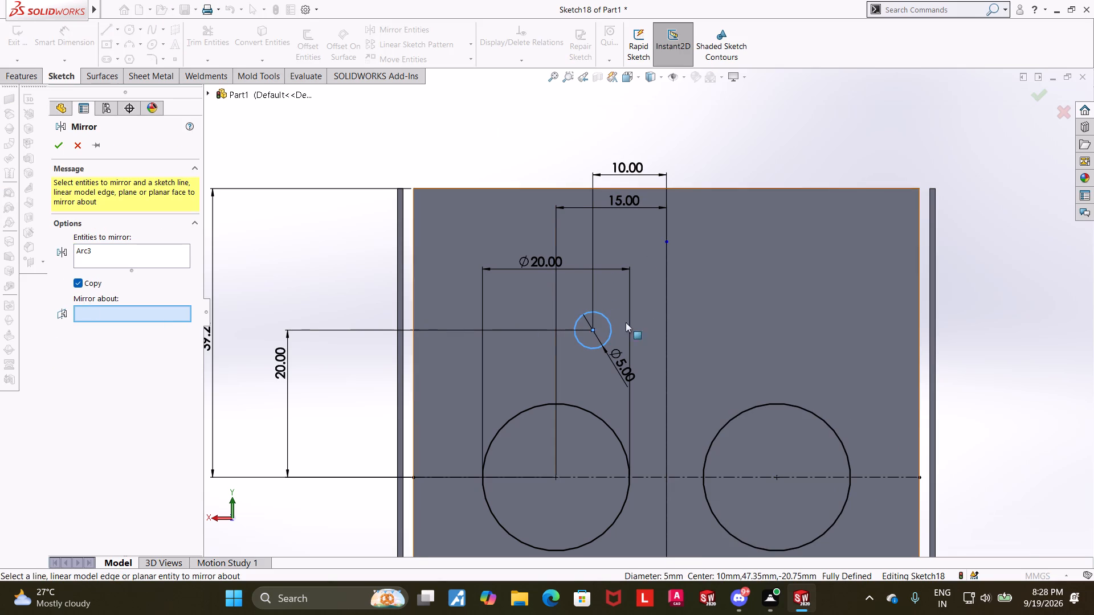
{"action": "left_click", "coordinate": [666, 325]}
{"action": "left_click", "coordinate": [59, 146]}
{"action": "left_click", "coordinate": [974, 316]}
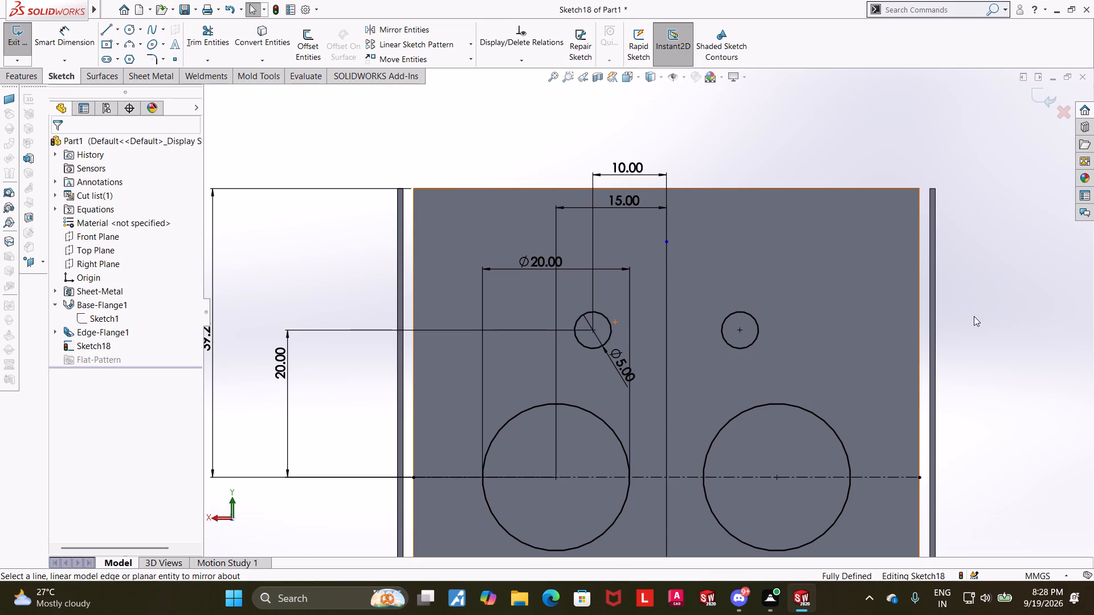
Close the sketch and make an extruded cut of its four circles with the Through All end condition and Normal cut enabled.
{"action": "scroll", "coordinate": [930, 306], "scroll_direction": "up", "scroll_amount": 3}
{"action": "middle_click_drag", "start_coordinate": [900, 334], "coordinate": [887, 341]}
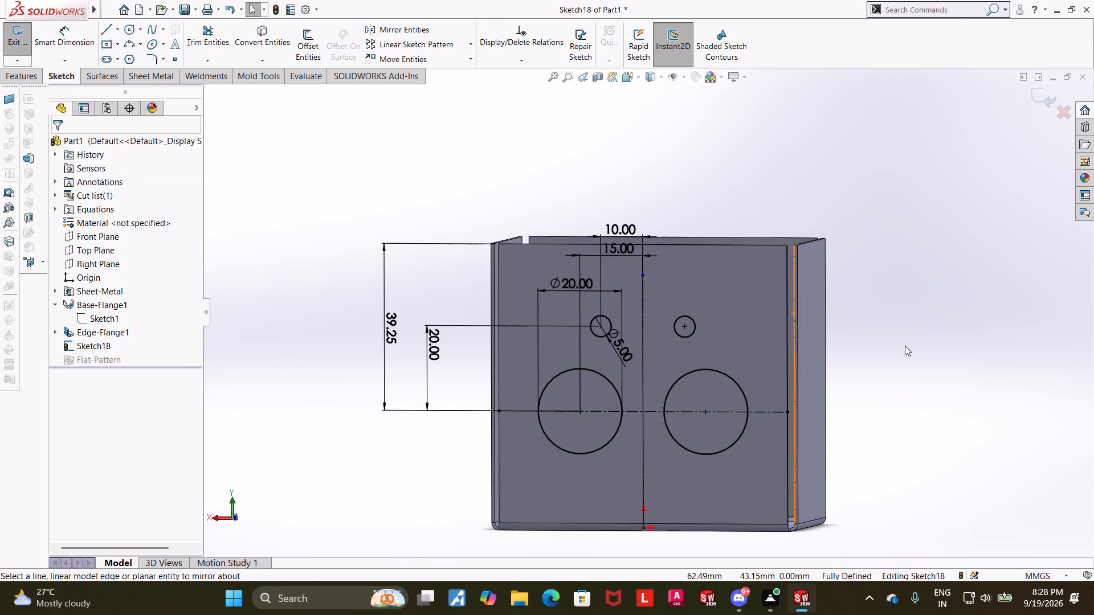
{"action": "left_click", "coordinate": [1042, 92]}
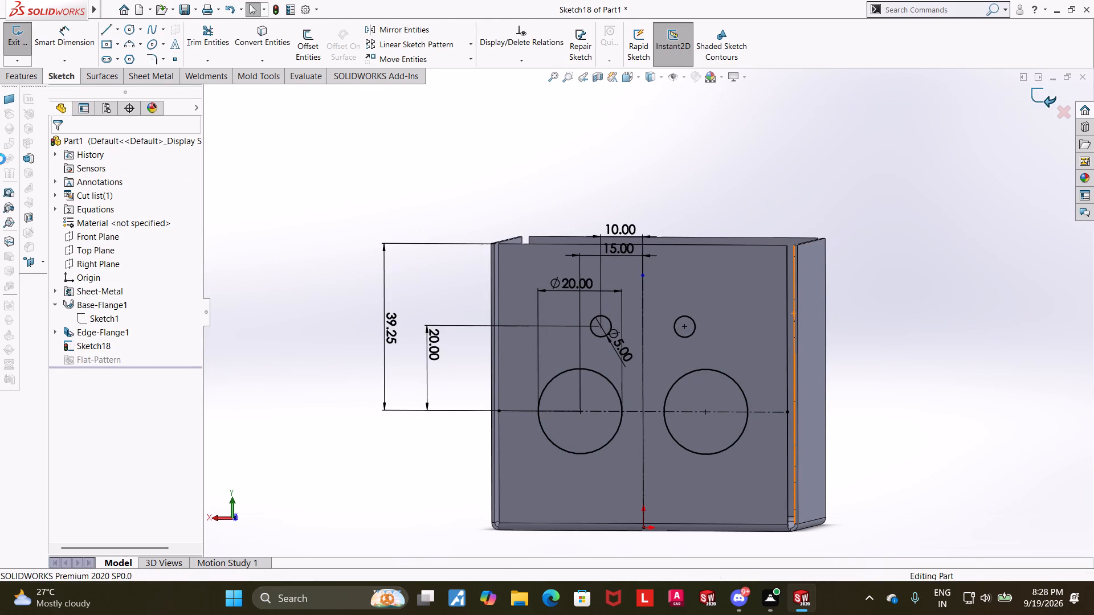
{"action": "left_click", "coordinate": [446, 30]}
{"action": "middle_click_drag", "start_coordinate": [393, 179], "coordinate": [373, 189]}
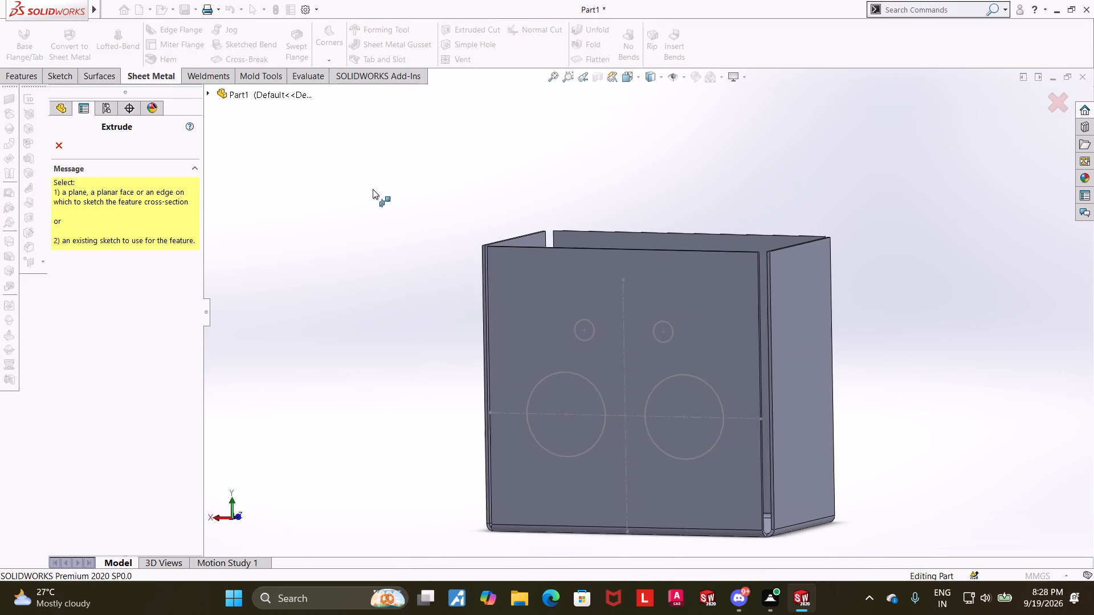
{"action": "middle_click_drag", "start_coordinate": [373, 189], "coordinate": [374, 188]}
{"action": "left_click", "coordinate": [207, 92]}
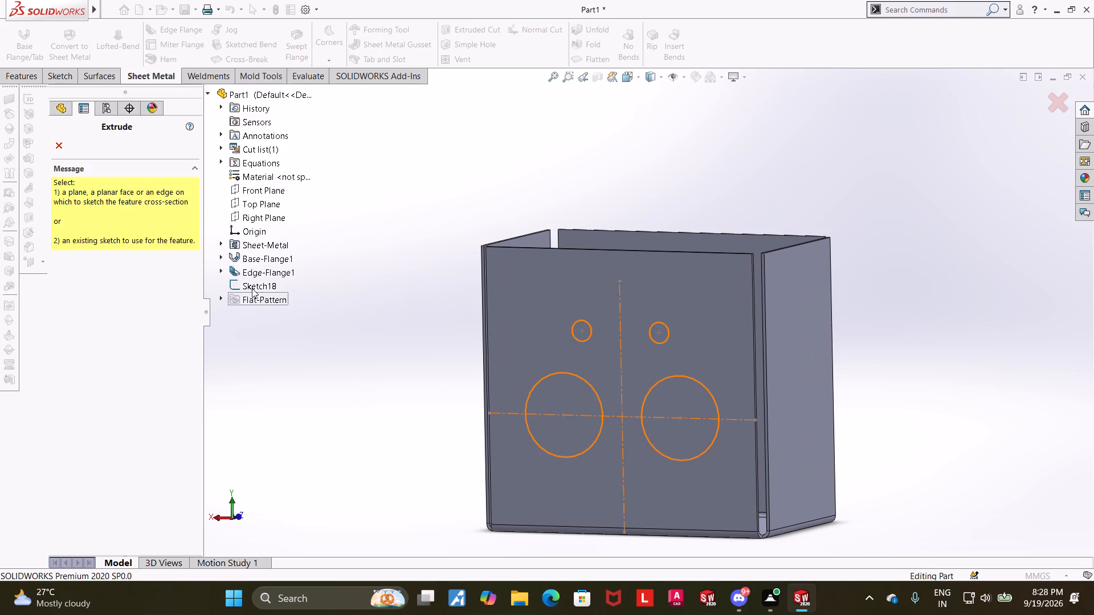
{"action": "left_click", "coordinate": [252, 288]}
{"action": "middle_click_drag", "start_coordinate": [366, 220], "coordinate": [347, 232]}
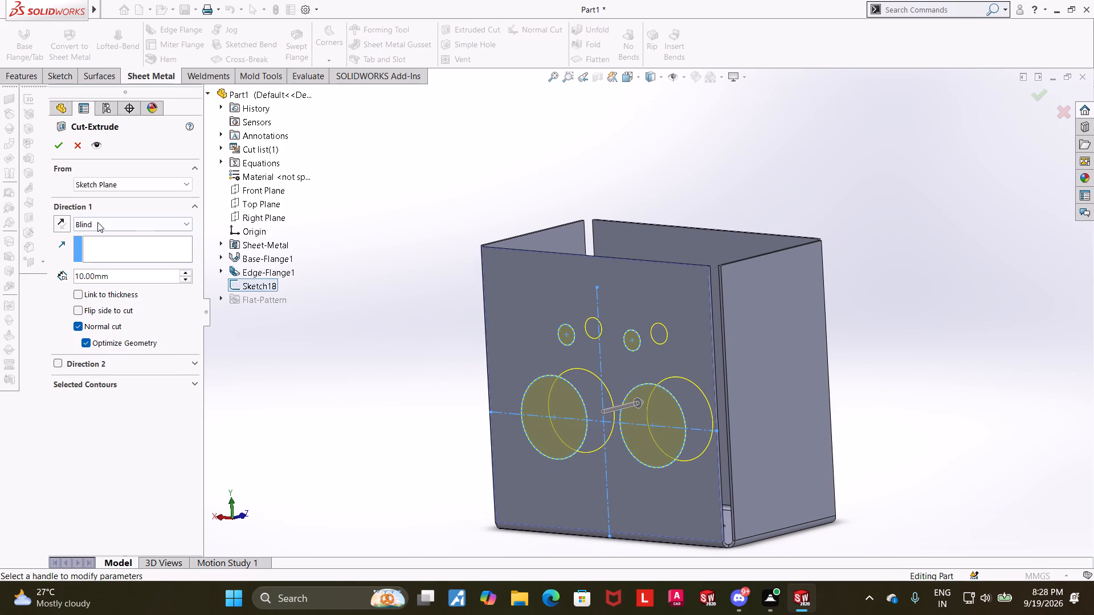
{"action": "left_click", "coordinate": [97, 222]}
{"action": "left_click", "coordinate": [97, 250]}
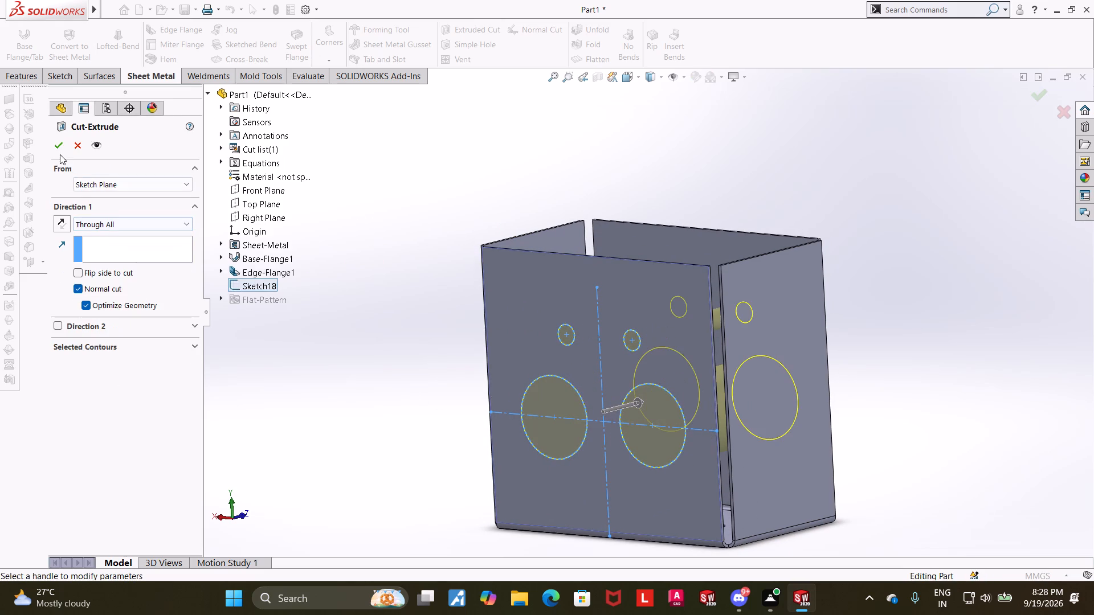
{"action": "left_click", "coordinate": [59, 151]}
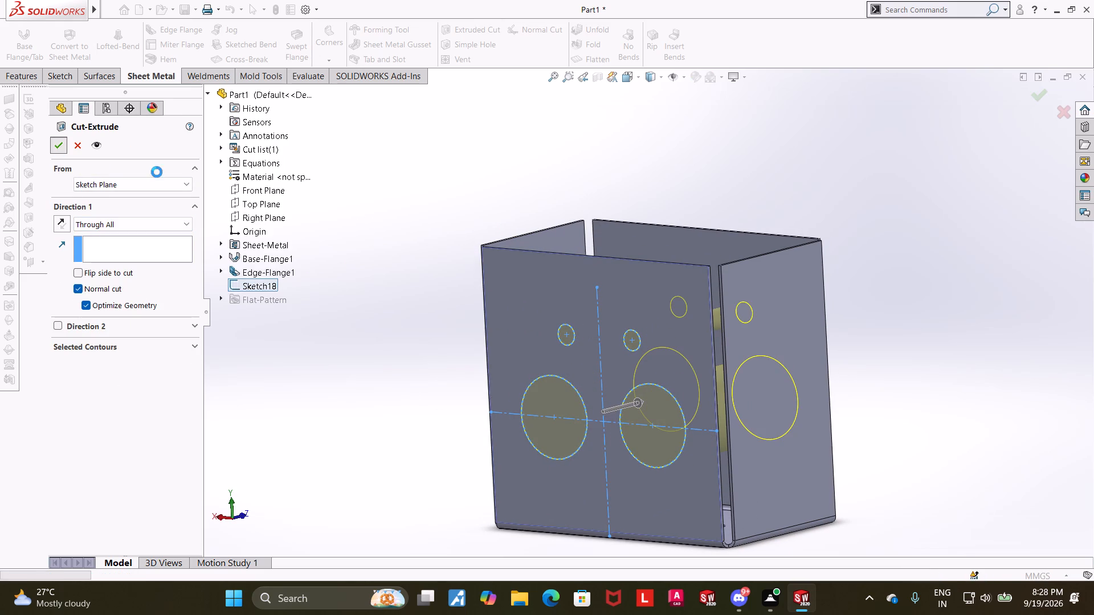
{"action": "left_click", "coordinate": [373, 313]}
Start a new sketch on the outer face of the narrow wall on the -X side.
{"action": "middle_click_drag", "start_coordinate": [362, 311], "coordinate": [536, 312]}
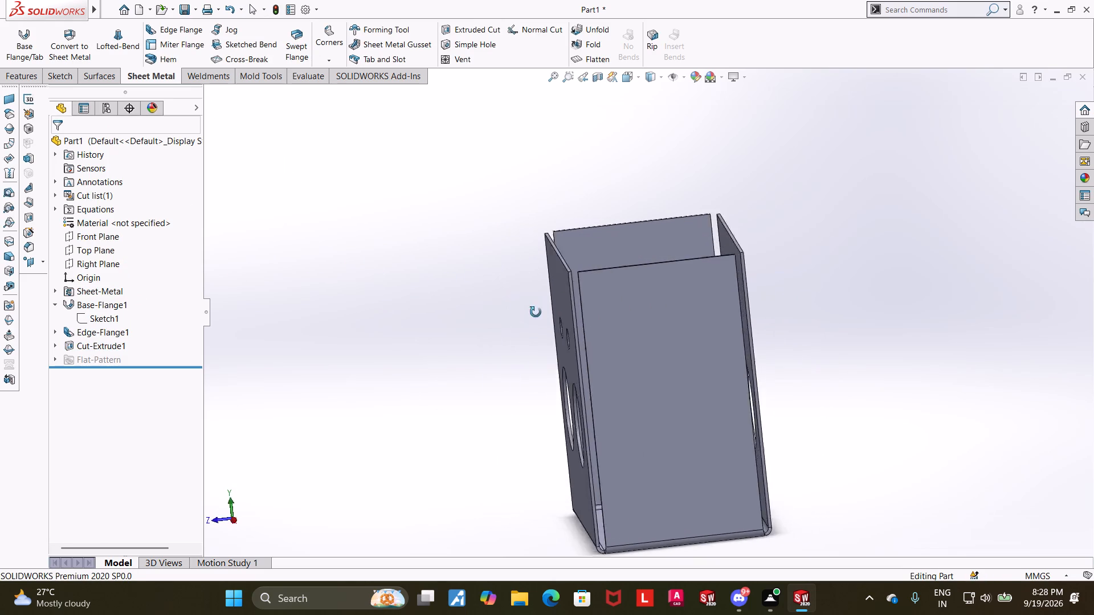
{"action": "middle_click_drag", "start_coordinate": [536, 312], "coordinate": [496, 316]}
{"action": "middle_click_drag", "start_coordinate": [491, 315], "coordinate": [482, 314]}
{"action": "middle_click_drag", "start_coordinate": [462, 315], "coordinate": [296, 357]}
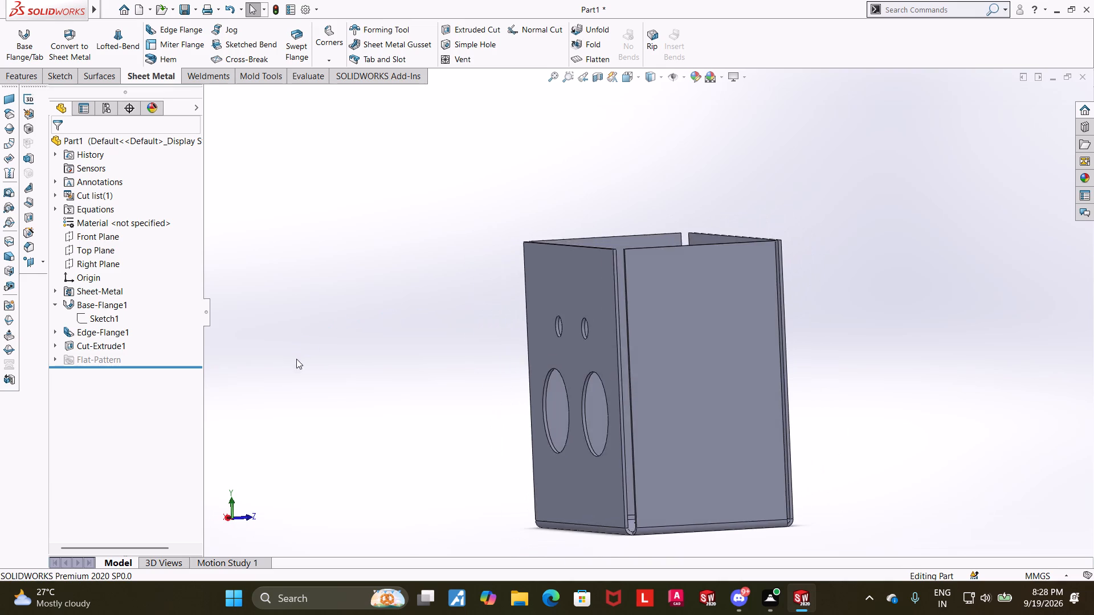
{"action": "middle_click_drag", "start_coordinate": [871, 359], "coordinate": [847, 368]}
{"action": "left_click", "coordinate": [668, 411]}
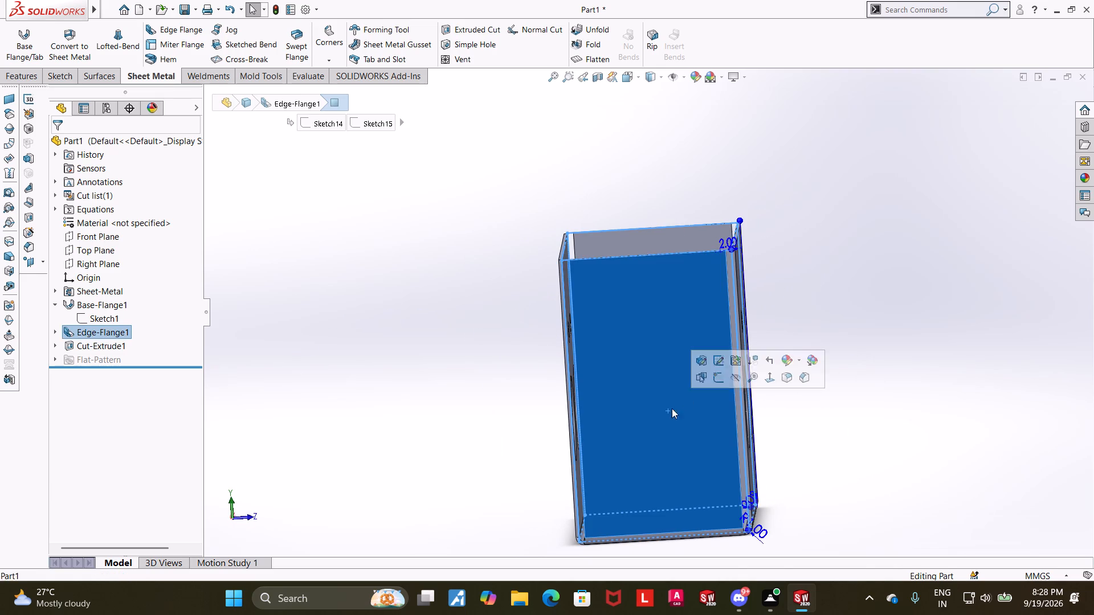
{"action": "left_click", "coordinate": [720, 376]}
{"action": "left_click", "coordinate": [109, 376]}
{"action": "left_click", "coordinate": [134, 363]}
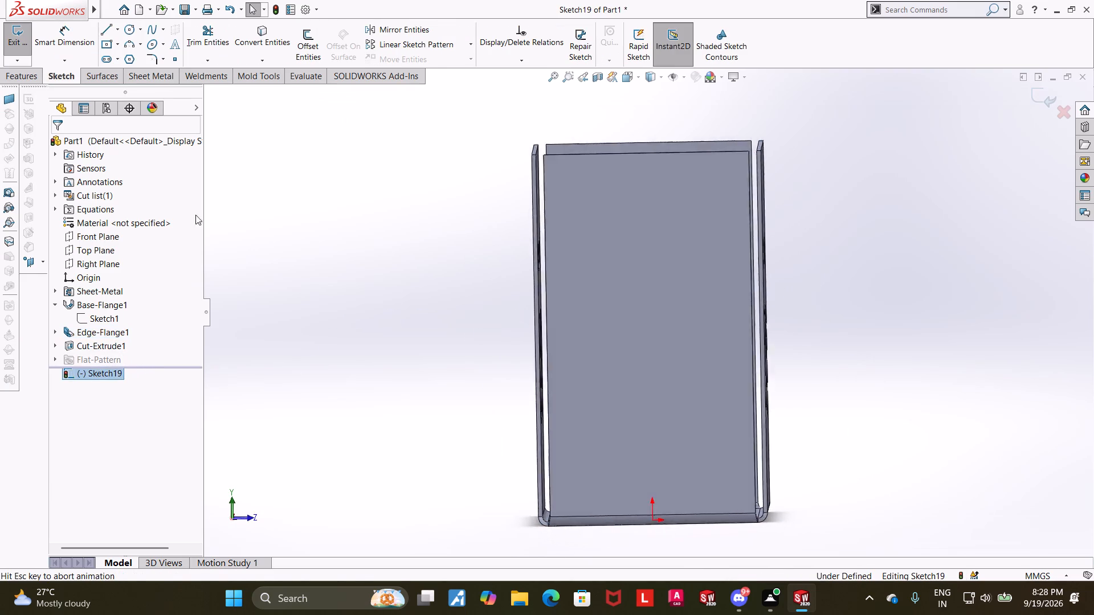
Draw a vertical centerline about 77.5 mm long from the origin up past the narrow wall's top edge.
{"action": "left_click", "coordinate": [120, 27]}
{"action": "left_click", "coordinate": [120, 62]}
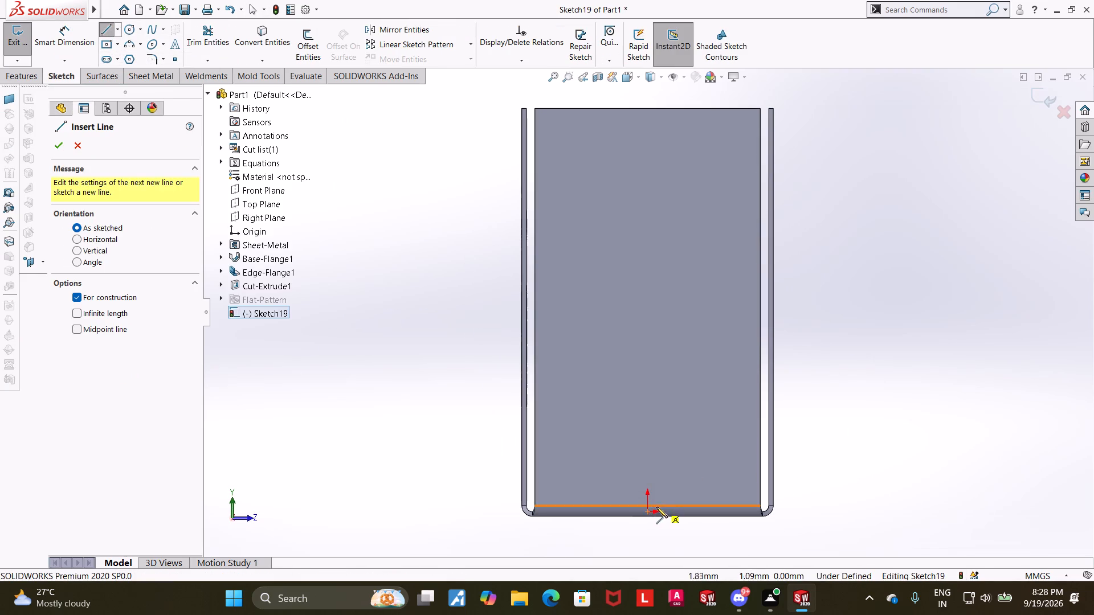
{"action": "left_click", "coordinate": [648, 511]}
{"action": "scroll", "coordinate": [693, 325], "scroll_direction": "up", "scroll_amount": 3}
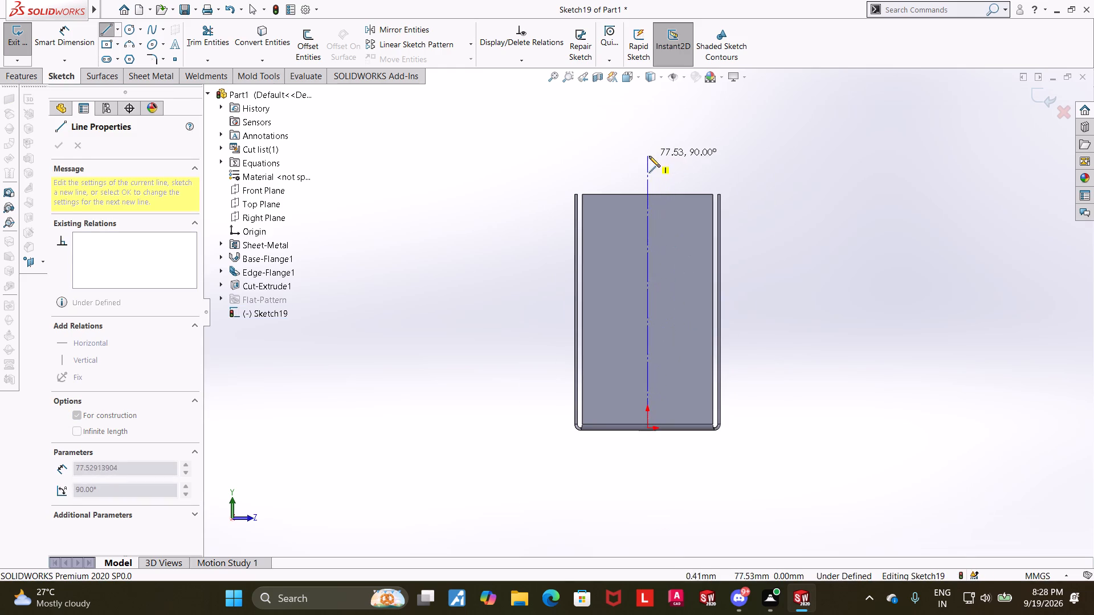
{"action": "left_click", "coordinate": [649, 156]}
{"action": "key", "text": "Escape"}
{"action": "key", "text": "Escape"}
Draw a circle about 27 mm in diameter centred on the vertical centerline in the upper half of the narrow wall.
{"action": "left_click", "coordinate": [129, 27]}
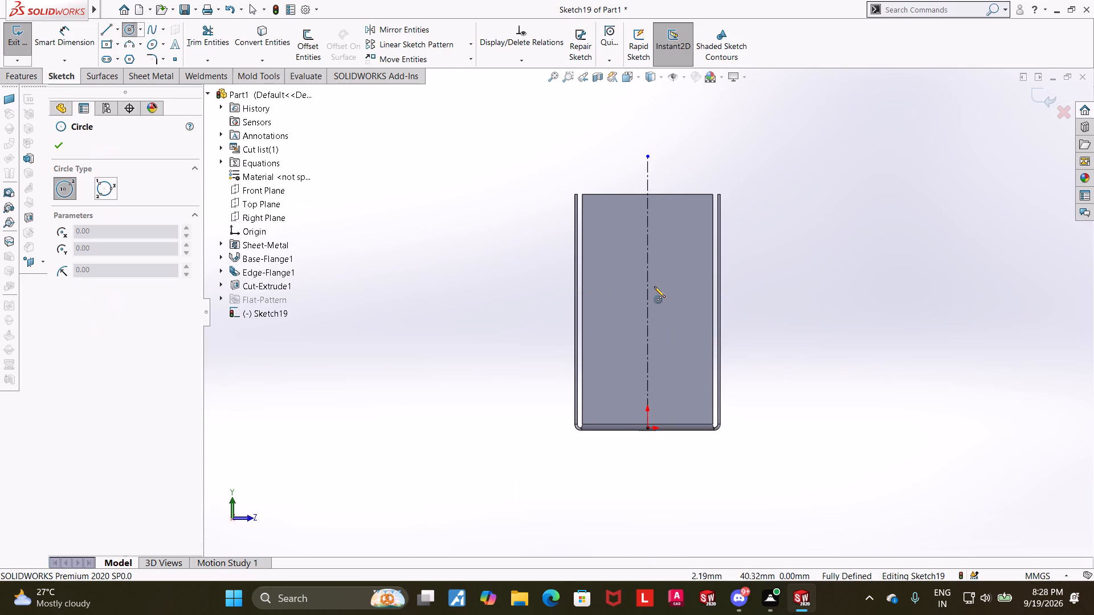
{"action": "left_click", "coordinate": [648, 288]}
{"action": "left_click", "coordinate": [694, 278]}
{"action": "key", "text": "Escape"}
{"action": "key", "text": "Escape"}
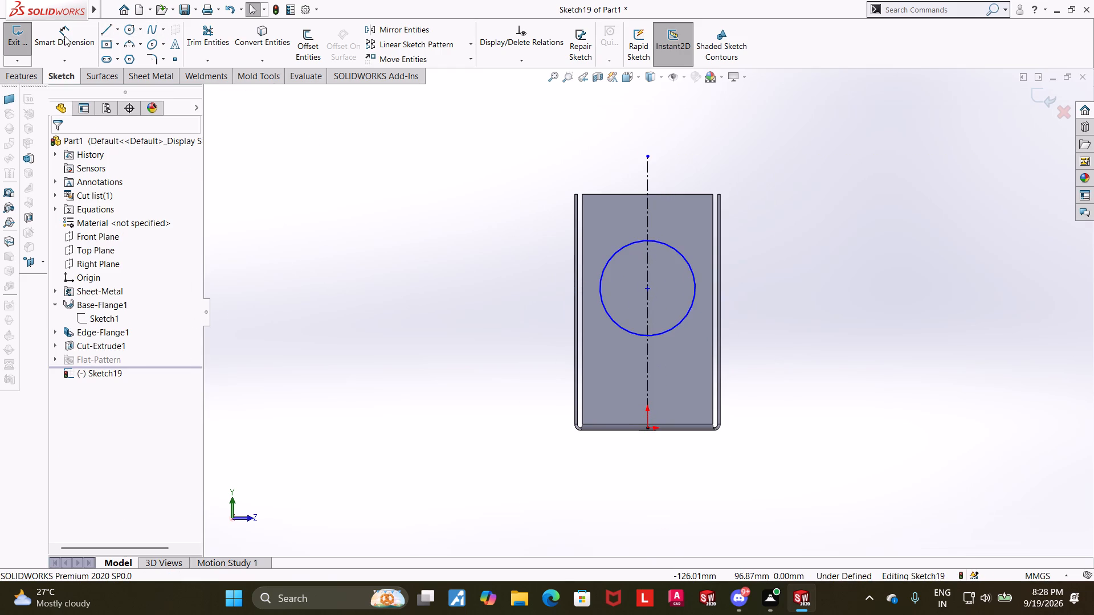
Dimension the circle's diameter as 20 mm.
{"action": "left_click", "coordinate": [64, 35]}
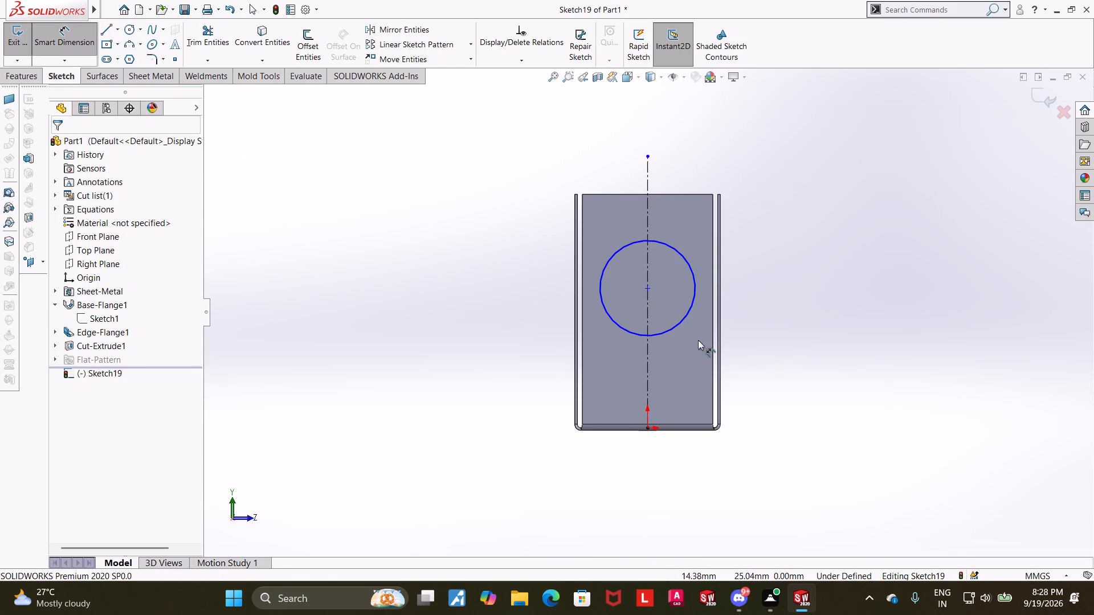
{"action": "left_click", "coordinate": [680, 321]}
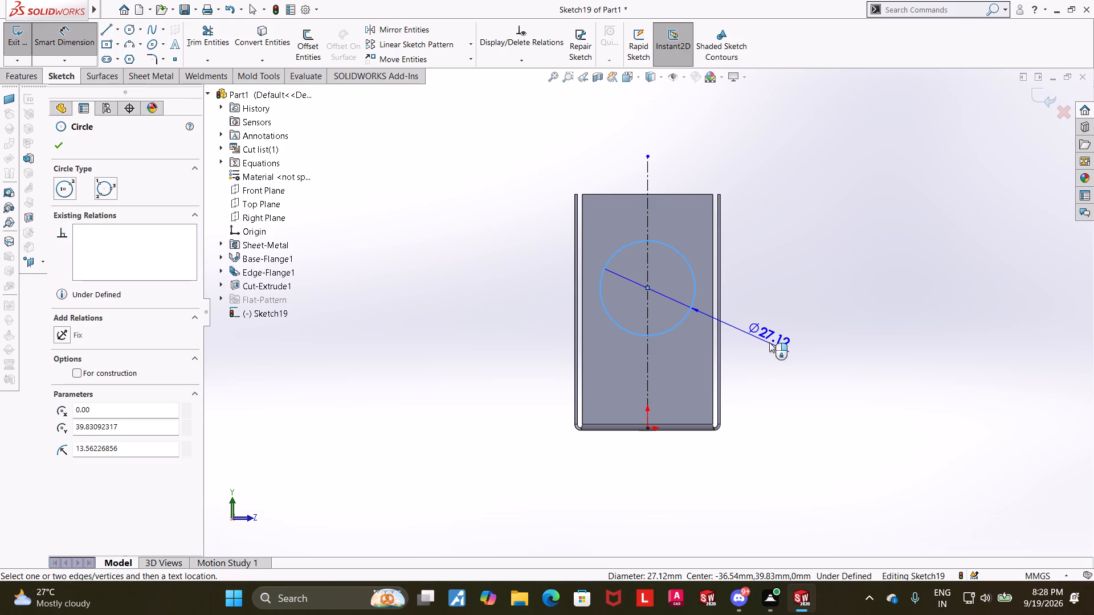
{"action": "left_click", "coordinate": [778, 347]}
{"action": "key", "text": "2"}
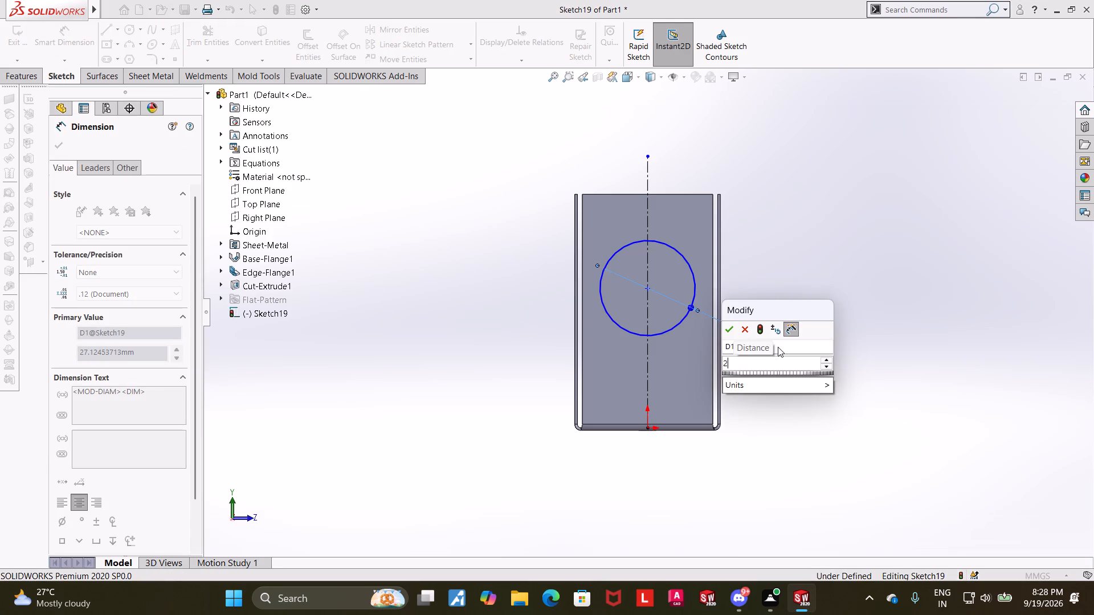
{"action": "key", "text": "0"}
{"action": "key", "text": "Return"}
{"action": "type", "text": "``"}
{"action": "key", "text": "grave"}
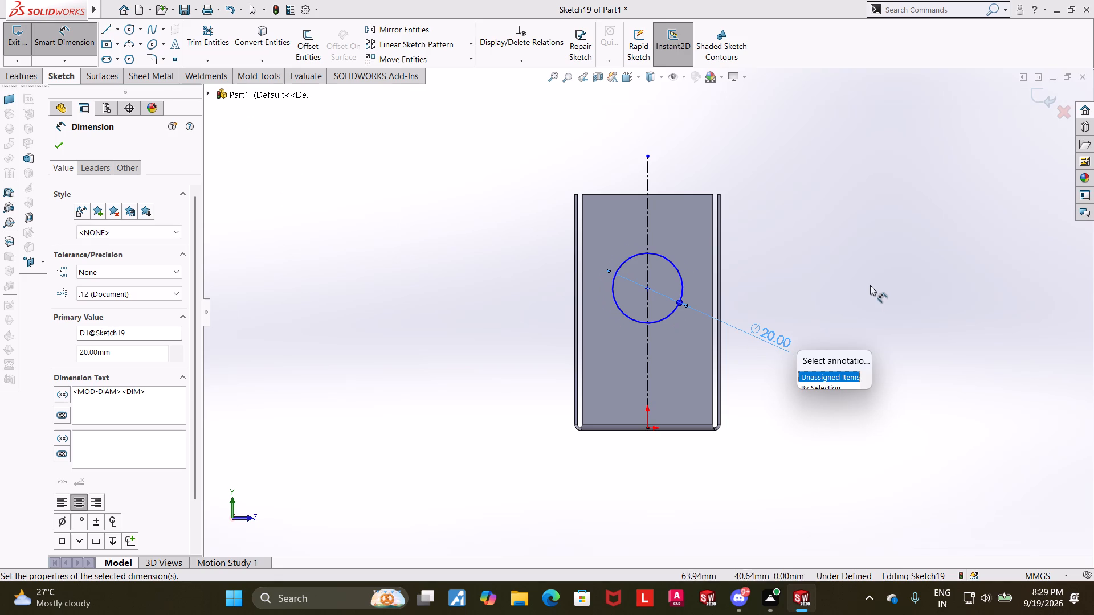
{"action": "key", "text": "Escape"}
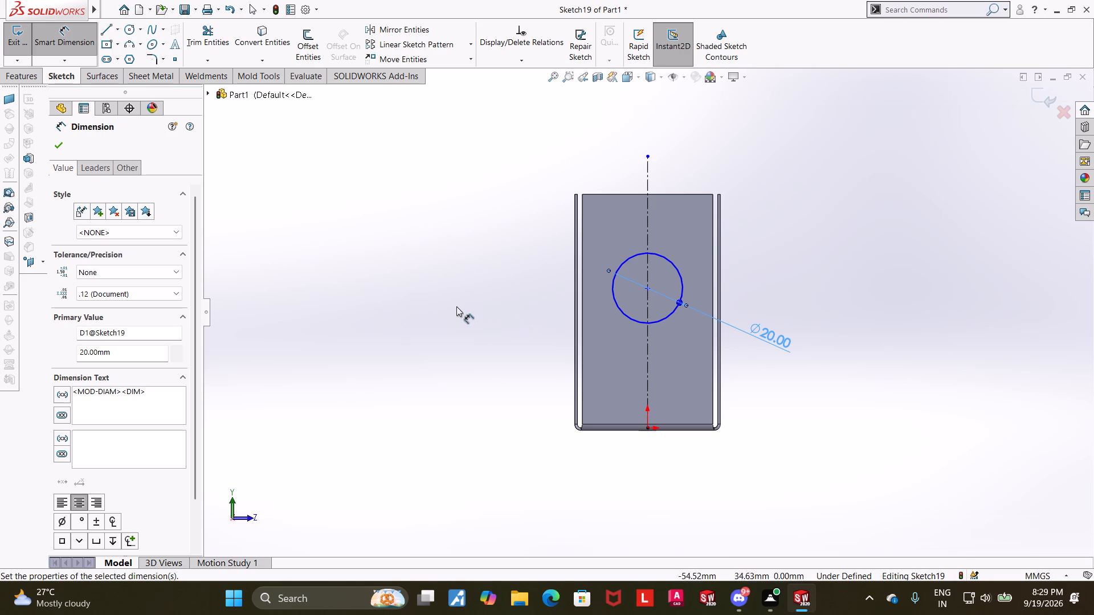
Dimension the circle's centre 37.65 mm below the narrow wall's top edge.
{"action": "left_click", "coordinate": [649, 289]}
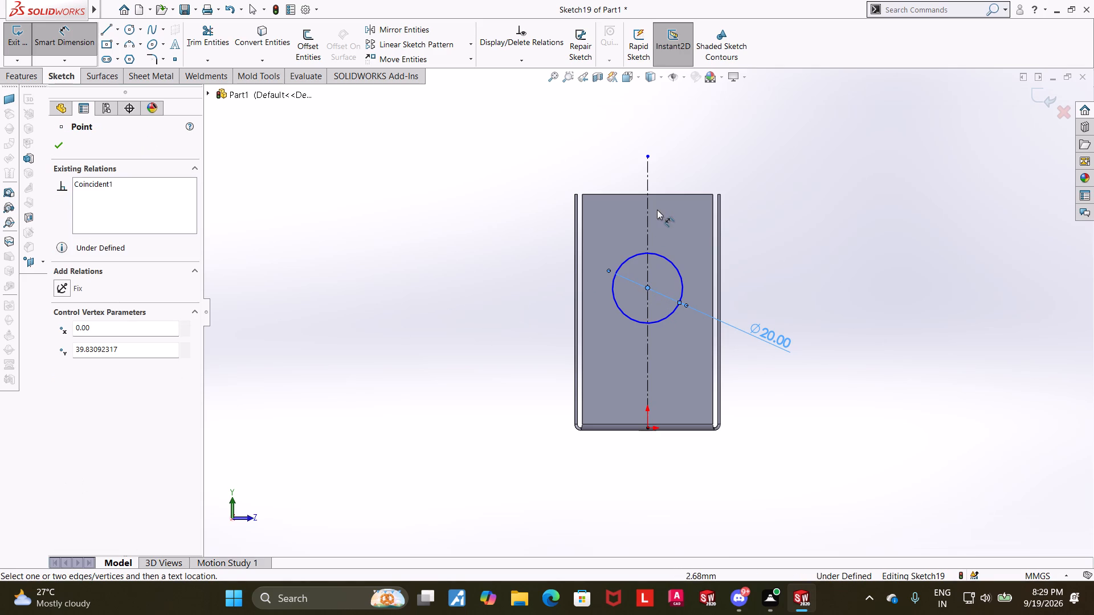
{"action": "left_click", "coordinate": [665, 196]}
{"action": "double_click", "coordinate": [480, 264]}
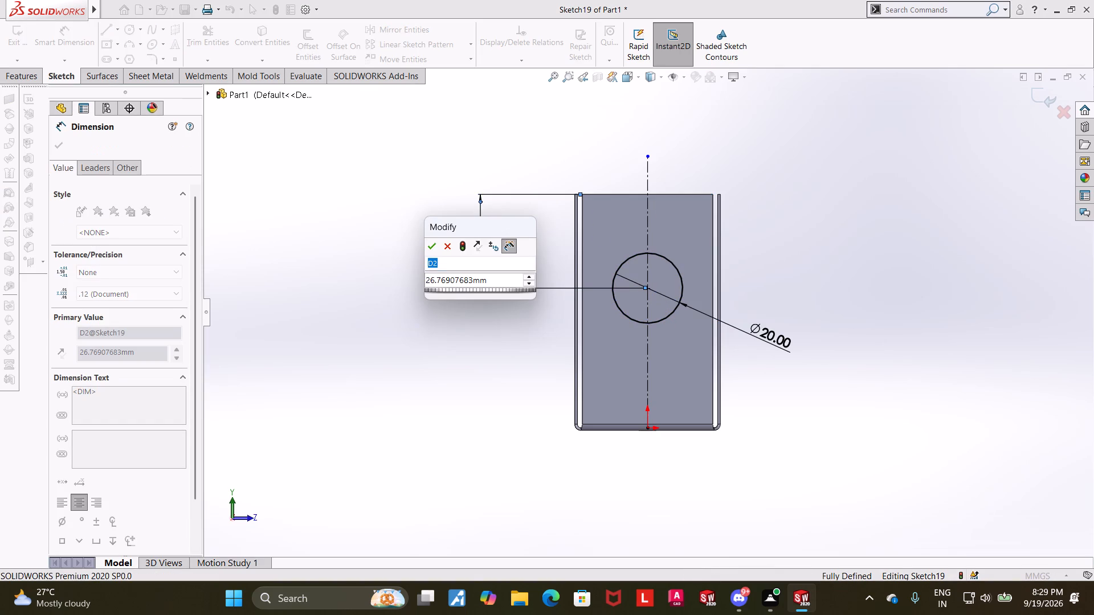
{"action": "type", "text": "37.65"}
{"action": "key", "text": "Return"}
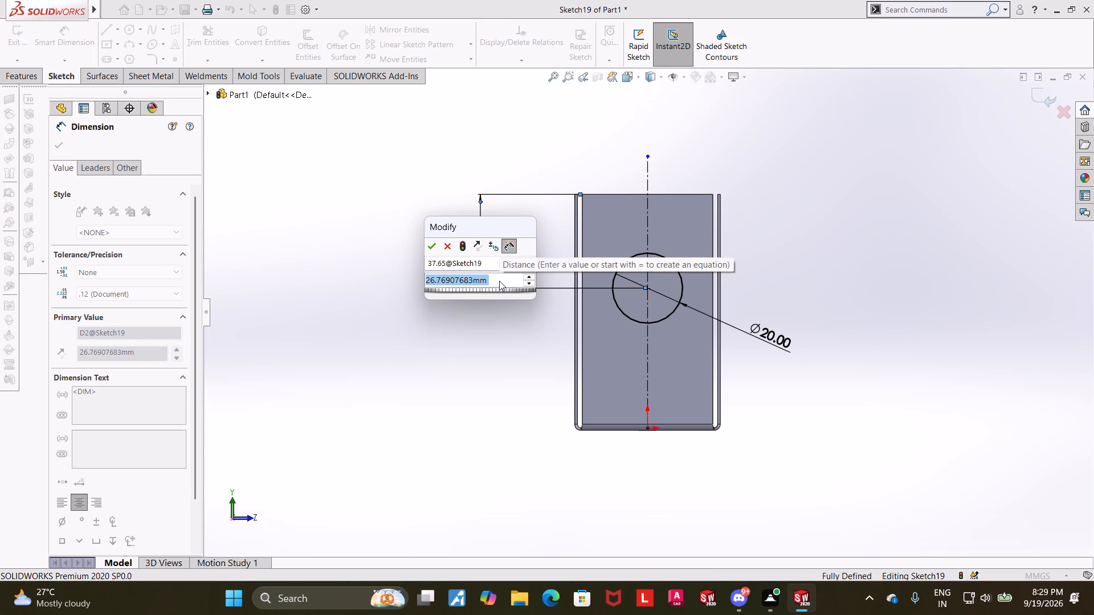
{"action": "type", "text": "37"}
{"action": "type", "text": ".65"}
{"action": "key", "text": "Return"}
{"action": "key", "text": "Escape"}
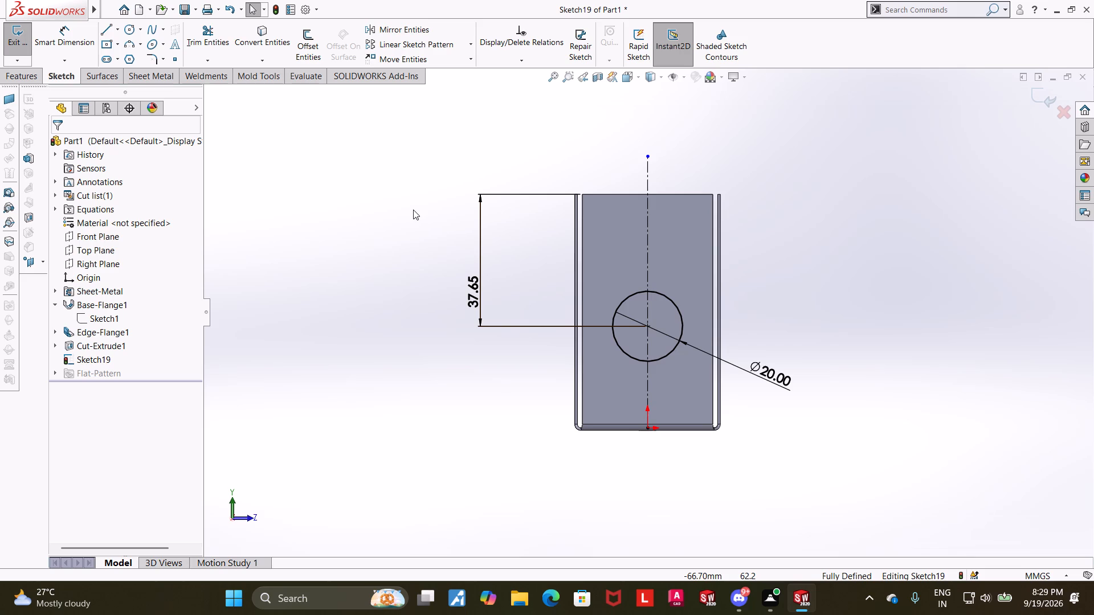
Set the distance from the wall's top edge to the circle's centre to 39.25 mm.
{"action": "double_click", "coordinate": [480, 305]}
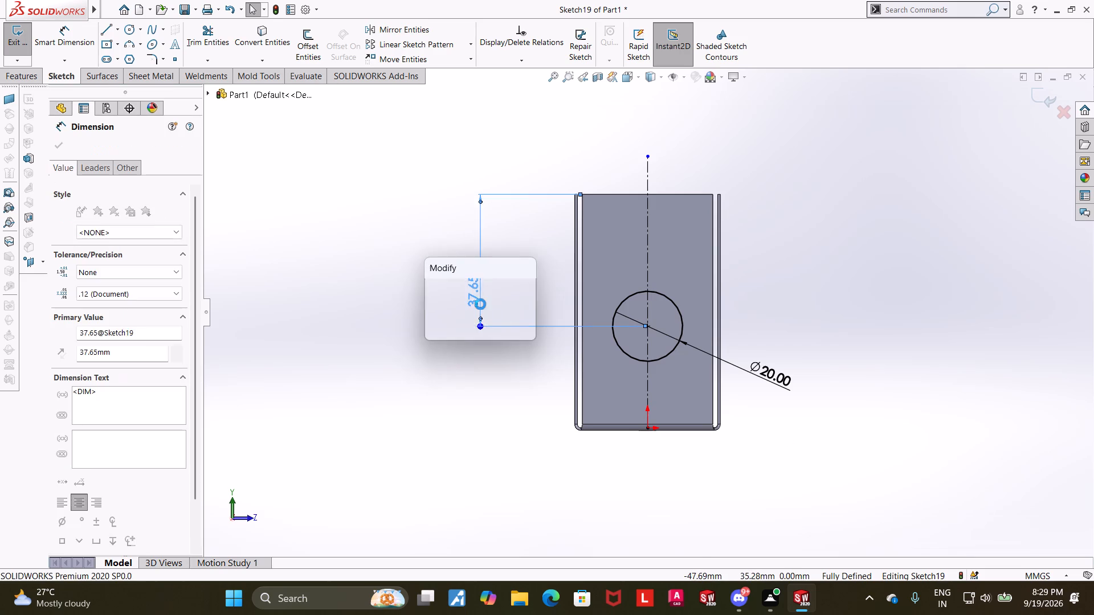
{"action": "type", "text": "39"}
{"action": "type", "text": ".25"}
{"action": "key", "text": "Return"}
{"action": "key", "text": "Escape"}
{"action": "key", "text": "Escape"}
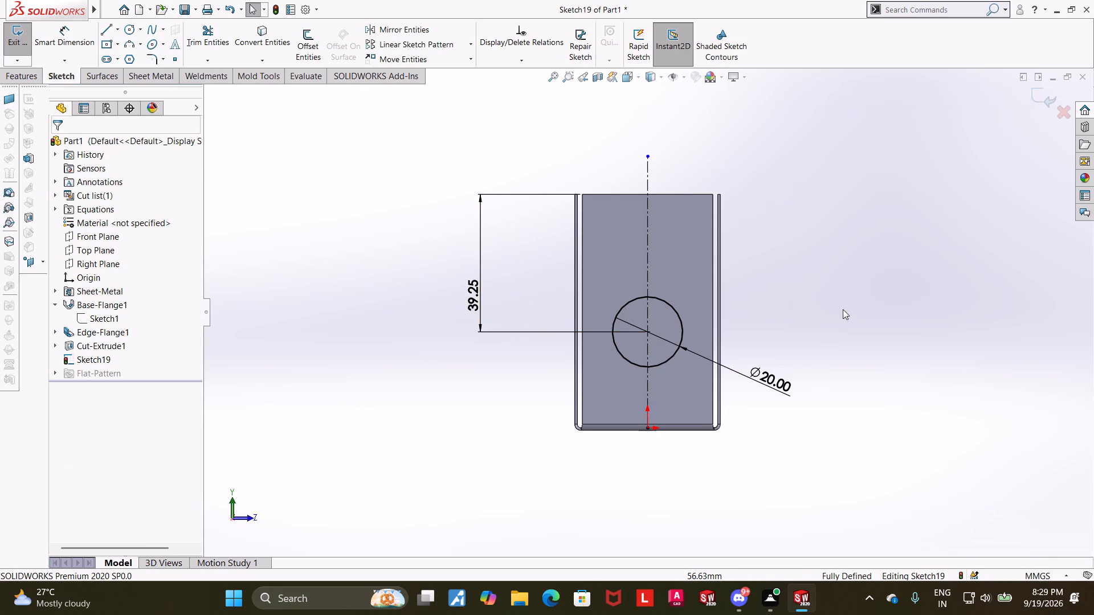
Close the sketch and make an extruded cut of the 20 mm circle with the Through All end condition and Normal cut enabled.
{"action": "middle_click_drag", "start_coordinate": [834, 309], "coordinate": [889, 316]}
{"action": "middle_click_drag", "start_coordinate": [889, 316], "coordinate": [876, 315]}
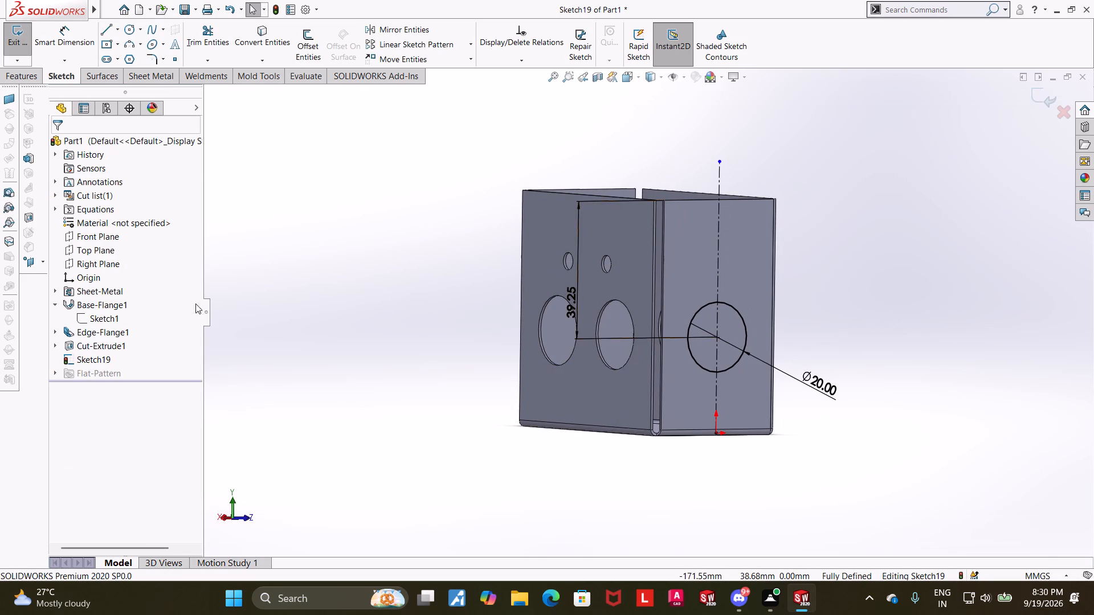
{"action": "left_click", "coordinate": [101, 355]}
{"action": "left_click", "coordinate": [130, 335]}
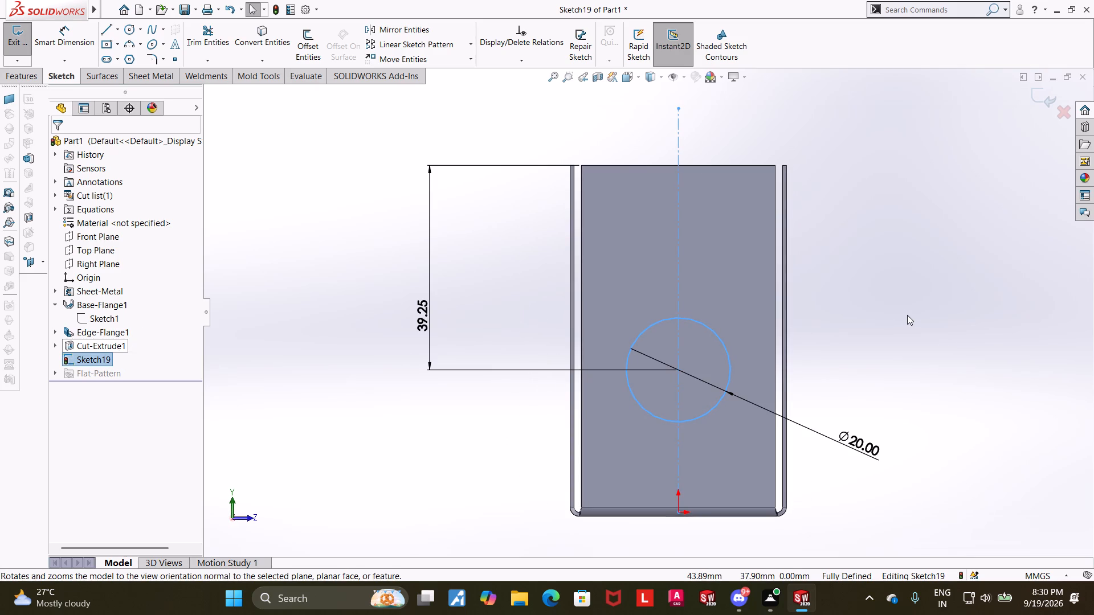
{"action": "left_click", "coordinate": [907, 315]}
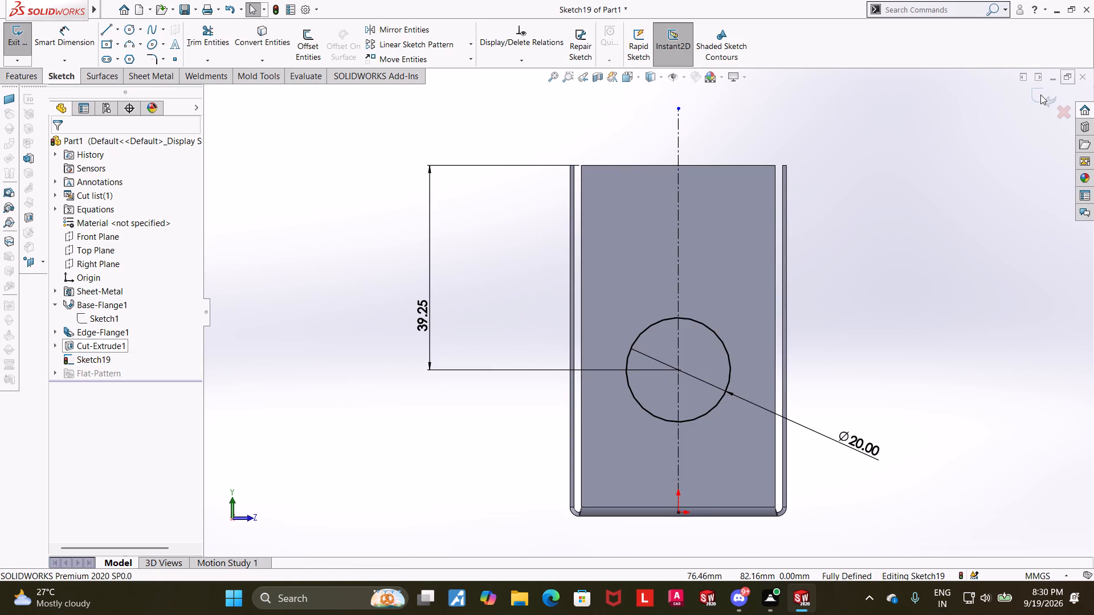
{"action": "left_click", "coordinate": [1040, 95]}
{"action": "scroll", "coordinate": [885, 232], "scroll_direction": "up", "scroll_amount": 1}
{"action": "middle_click_drag", "start_coordinate": [870, 239], "coordinate": [887, 243]}
{"action": "scroll", "coordinate": [887, 243], "scroll_direction": "up", "scroll_amount": 1}
{"action": "left_click", "coordinate": [460, 28]}
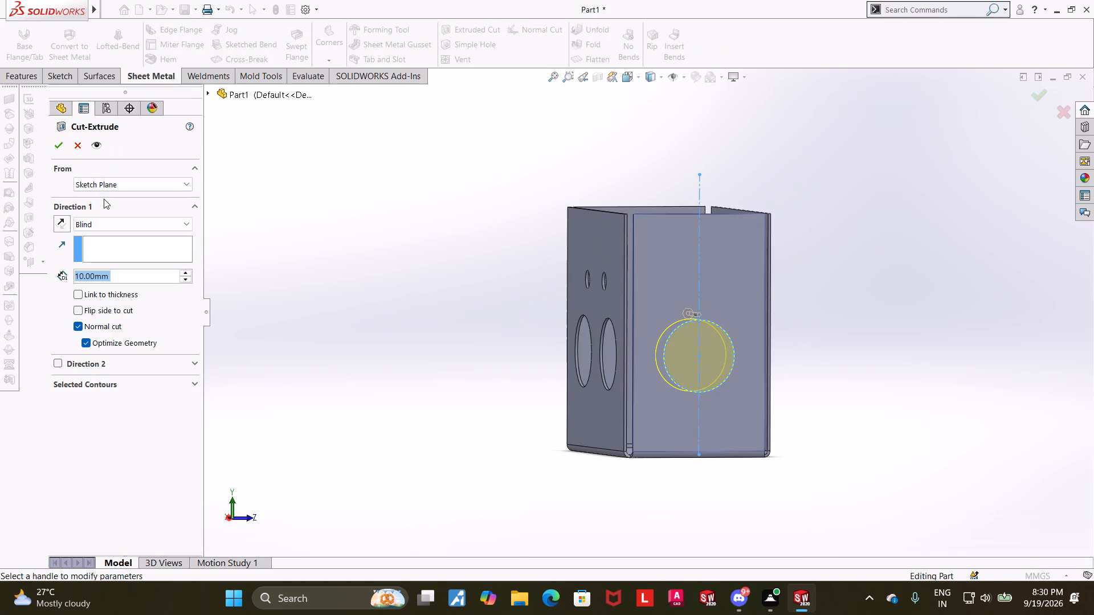
{"action": "left_click", "coordinate": [105, 226]}
{"action": "left_click", "coordinate": [108, 246]}
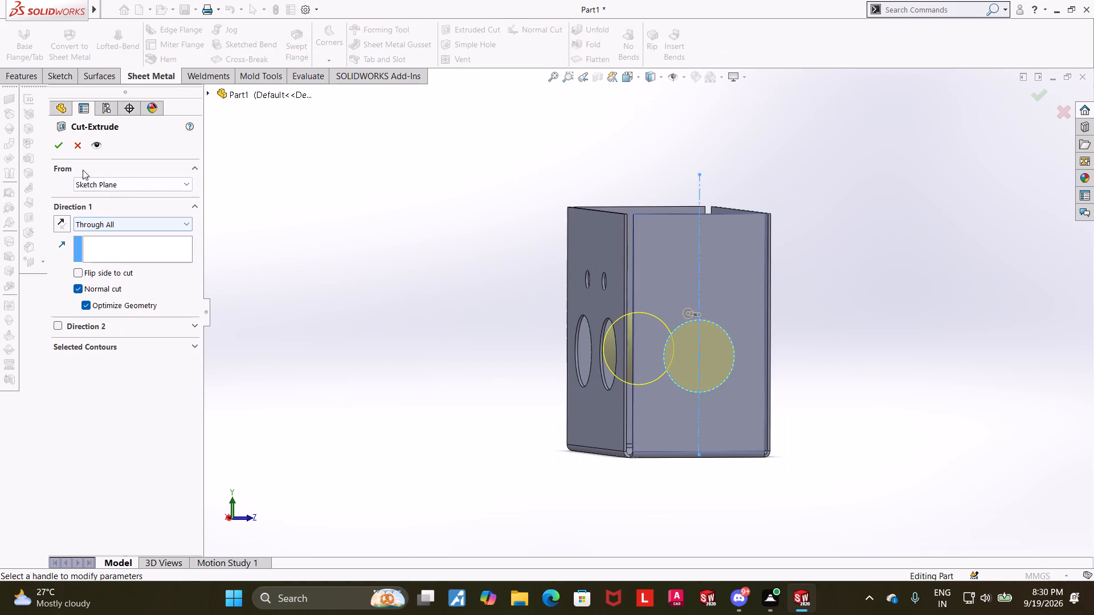
{"action": "left_click", "coordinate": [61, 146]}
{"action": "left_click", "coordinate": [350, 260]}
Start an edge flange on the top edge of the narrow wall on the -X side, extending outward 16.5 mm.
{"action": "middle_click_drag", "start_coordinate": [384, 265], "coordinate": [415, 269]}
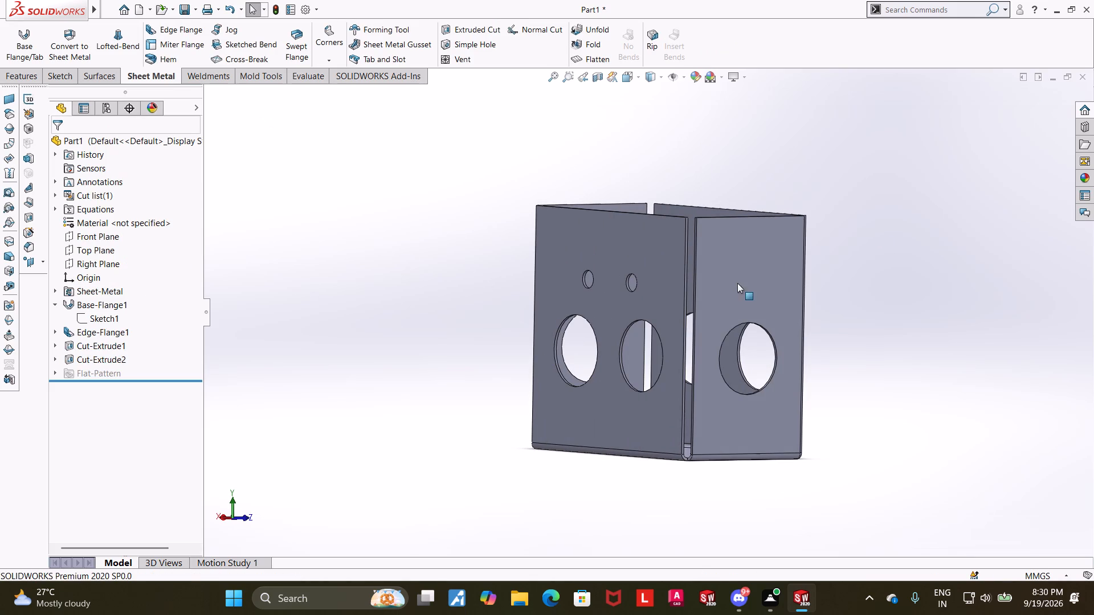
{"action": "middle_click_drag", "start_coordinate": [818, 284], "coordinate": [827, 283]}
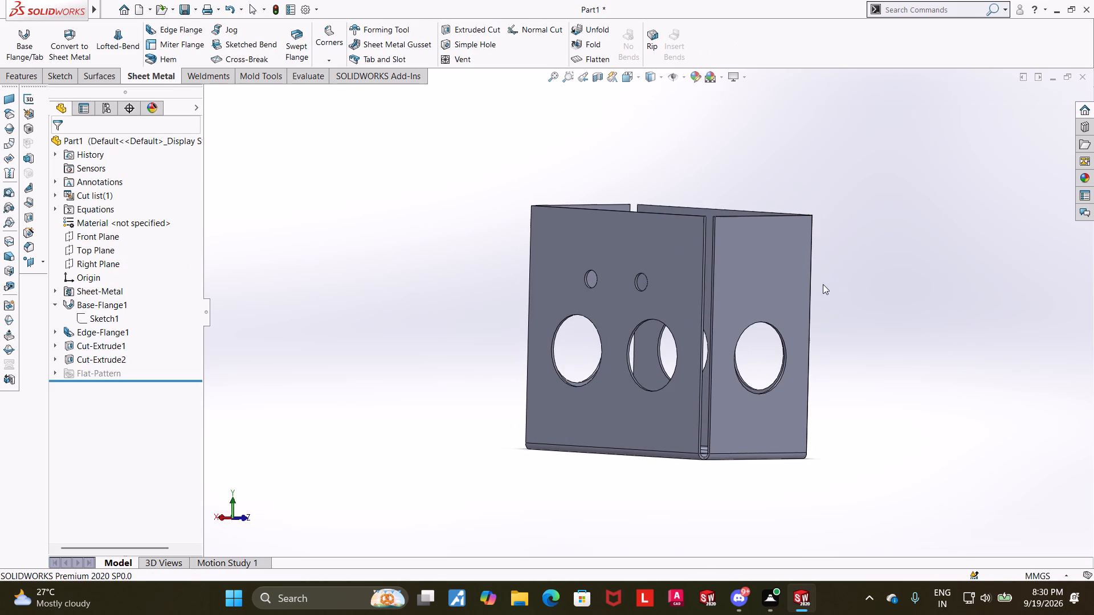
{"action": "middle_click_drag", "start_coordinate": [846, 272], "coordinate": [849, 302]}
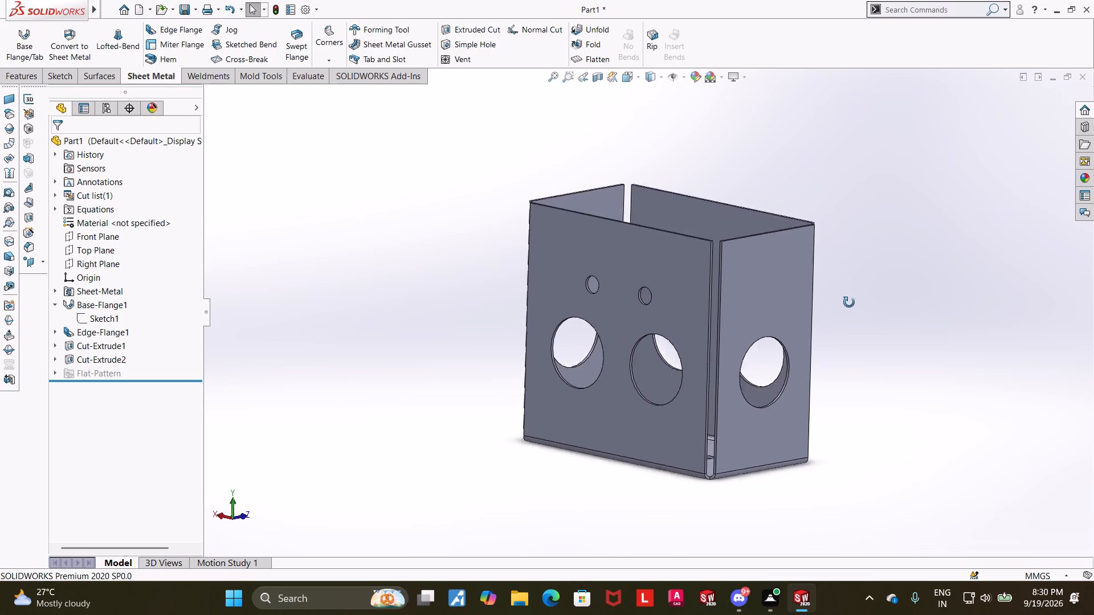
{"action": "middle_click_drag", "start_coordinate": [849, 302], "coordinate": [845, 342]}
{"action": "left_click", "coordinate": [185, 30]}
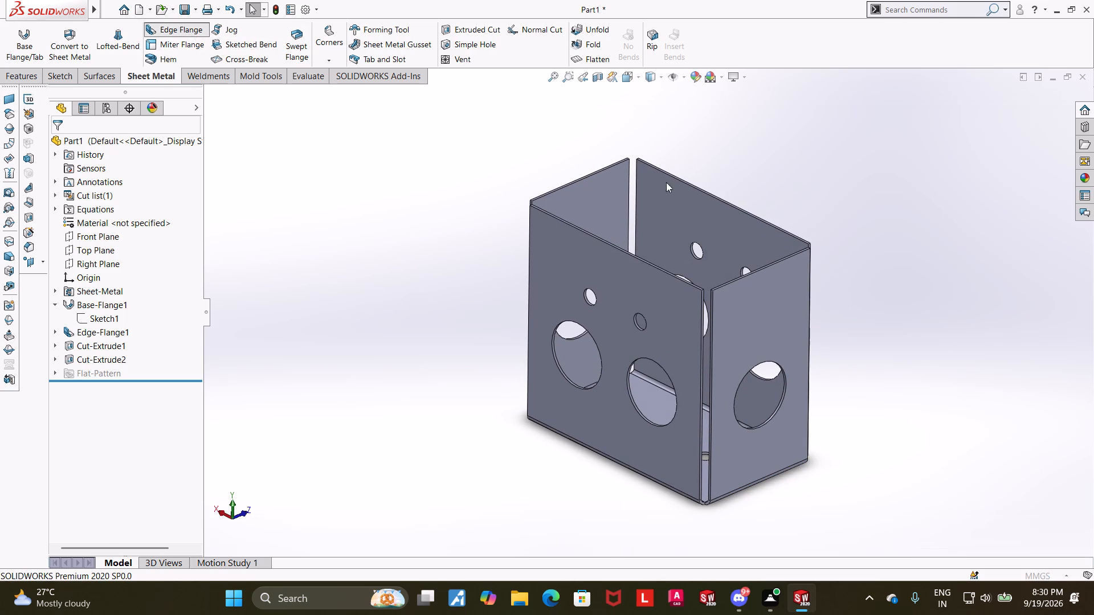
{"action": "left_click", "coordinate": [740, 277]}
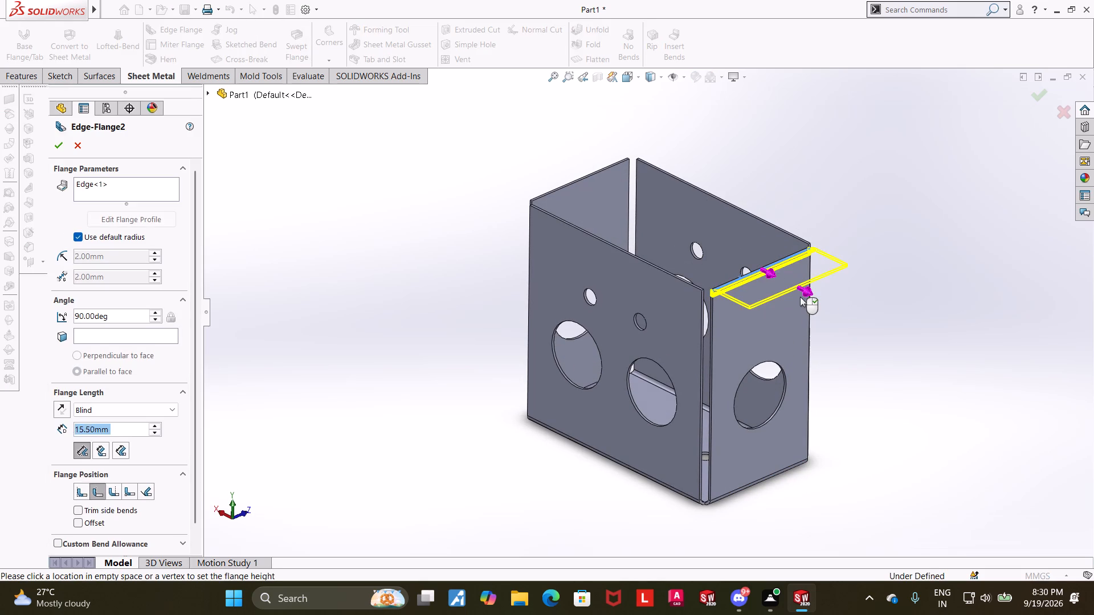
{"action": "left_click", "coordinate": [800, 297]}
{"action": "left_click", "coordinate": [621, 81]}
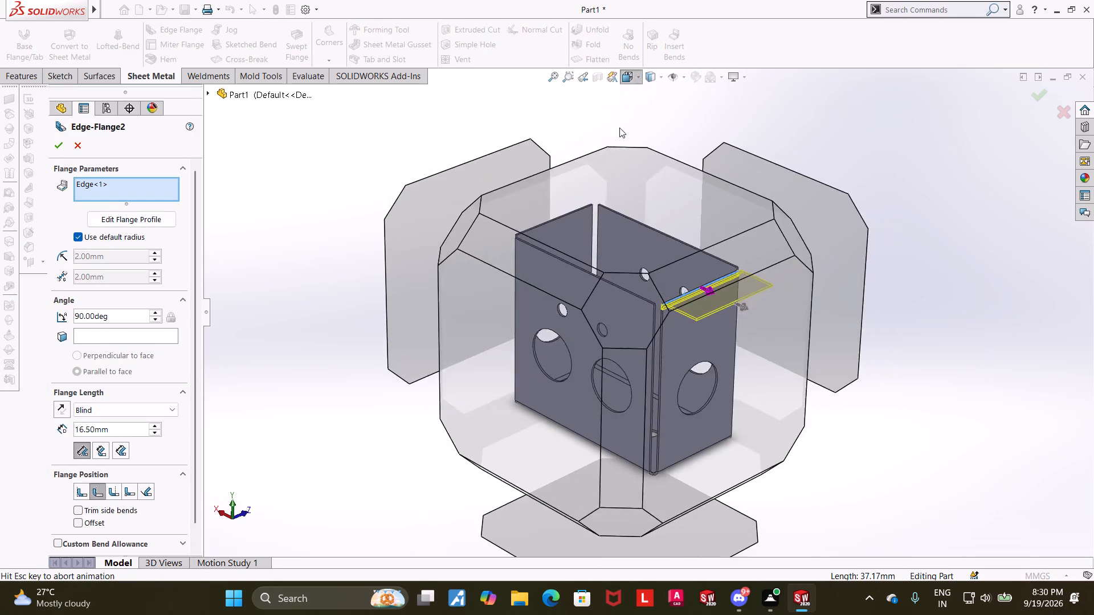
{"action": "left_click", "coordinate": [554, 273]}
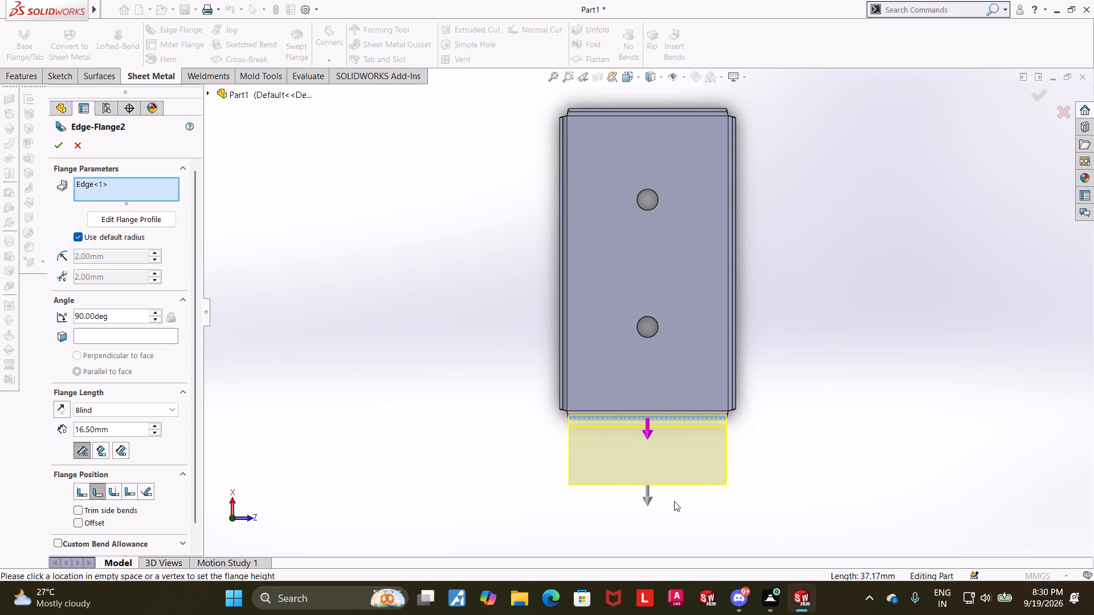
{"action": "scroll", "coordinate": [660, 493], "scroll_direction": "down", "scroll_amount": 2}
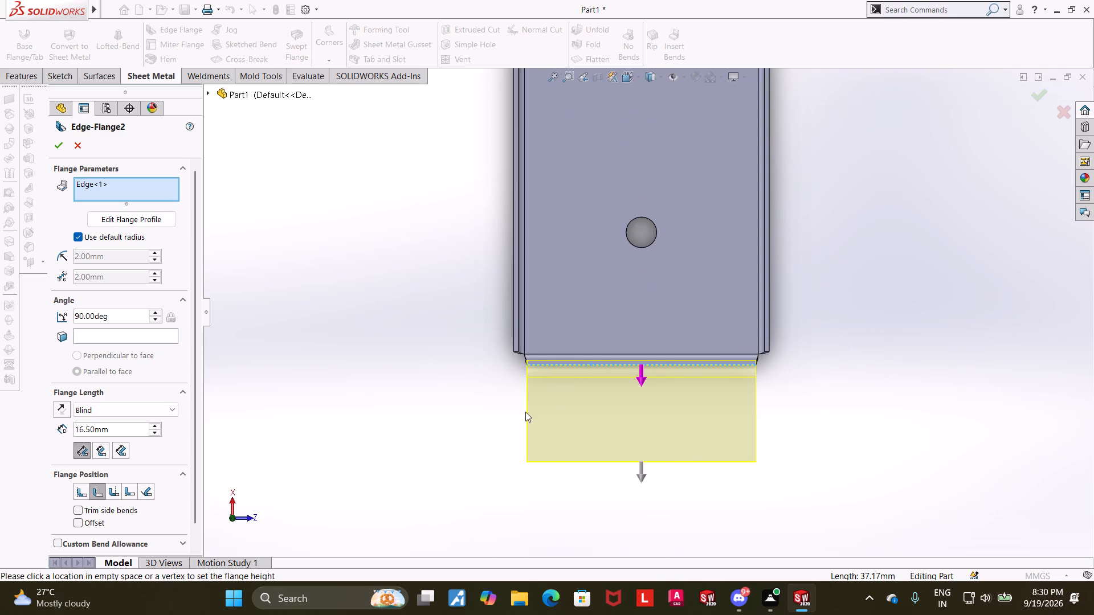
Override the edge flange's default bend radius with 1 mm.
{"action": "left_click", "coordinate": [75, 237]}
{"action": "left_click_drag", "start_coordinate": [125, 255], "coordinate": [39, 255]}
{"action": "key", "text": "1"}
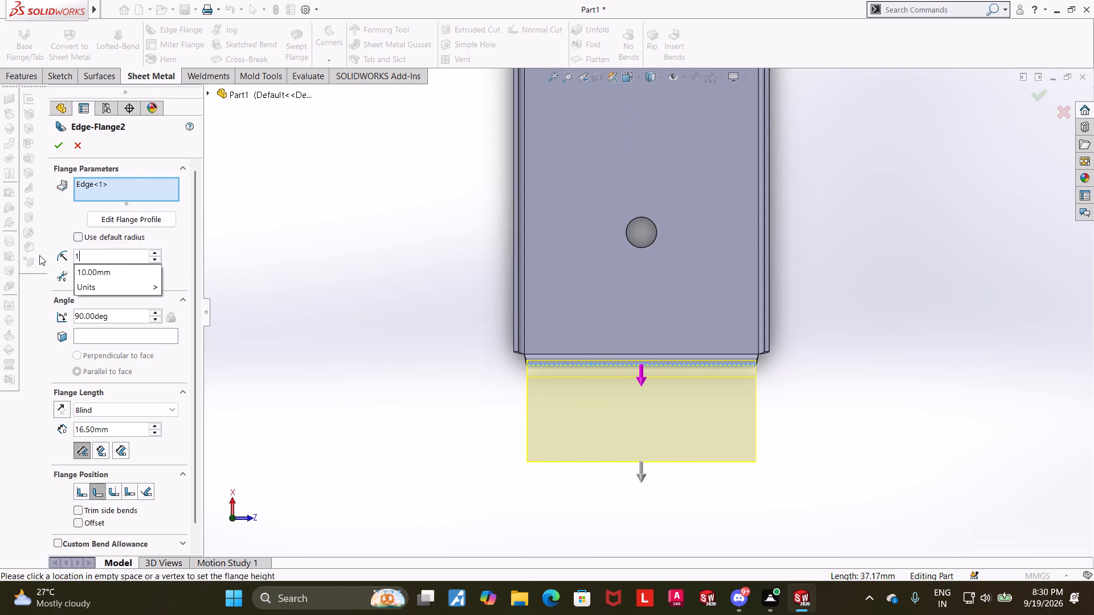
{"action": "key", "text": "Return"}
{"action": "left_click", "coordinate": [345, 389]}
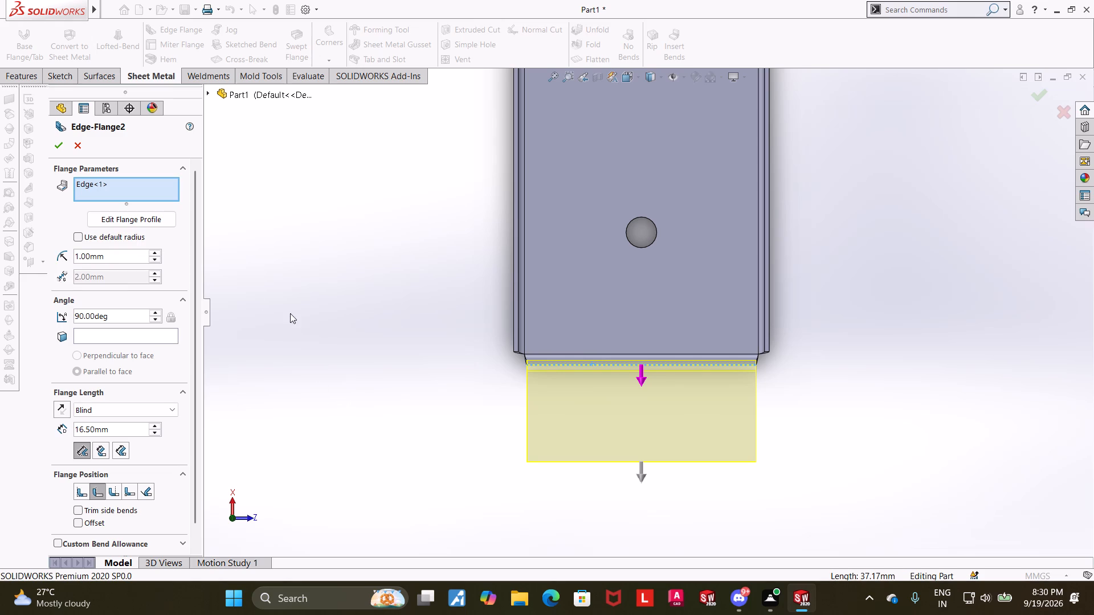
Edit the flange profile by moving both side lines inward, leaving a rectangle about 22.7 mm wide.
{"action": "left_click", "coordinate": [128, 220]}
{"action": "left_click_drag", "start_coordinate": [527, 408], "coordinate": [548, 407]}
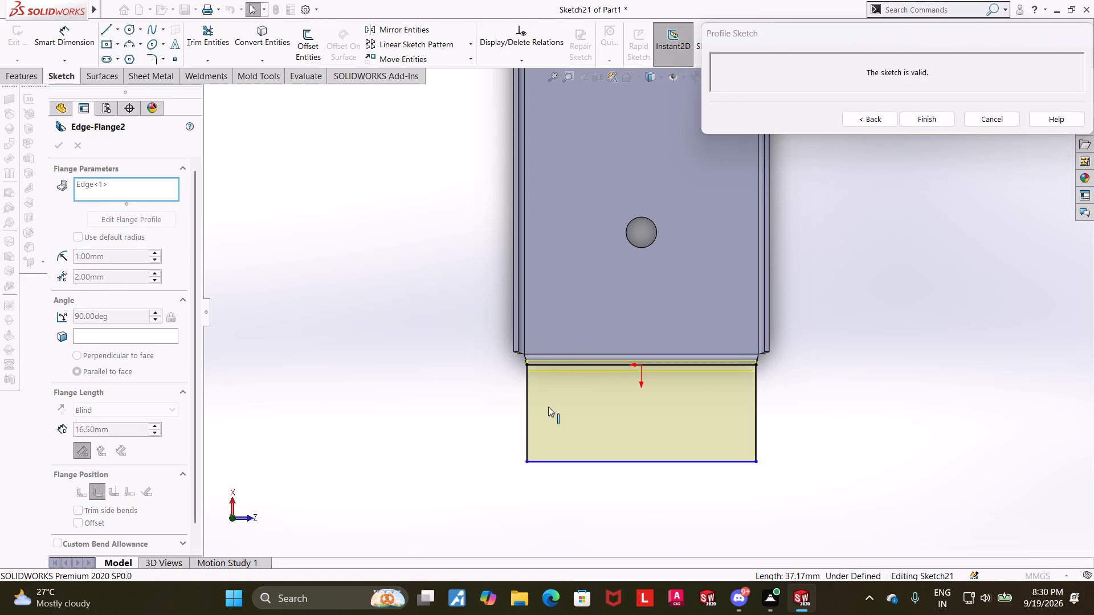
{"action": "left_click_drag", "start_coordinate": [548, 407], "coordinate": [564, 407]}
{"action": "left_click_drag", "start_coordinate": [756, 412], "coordinate": [703, 409]}
{"action": "left_click", "coordinate": [965, 440]}
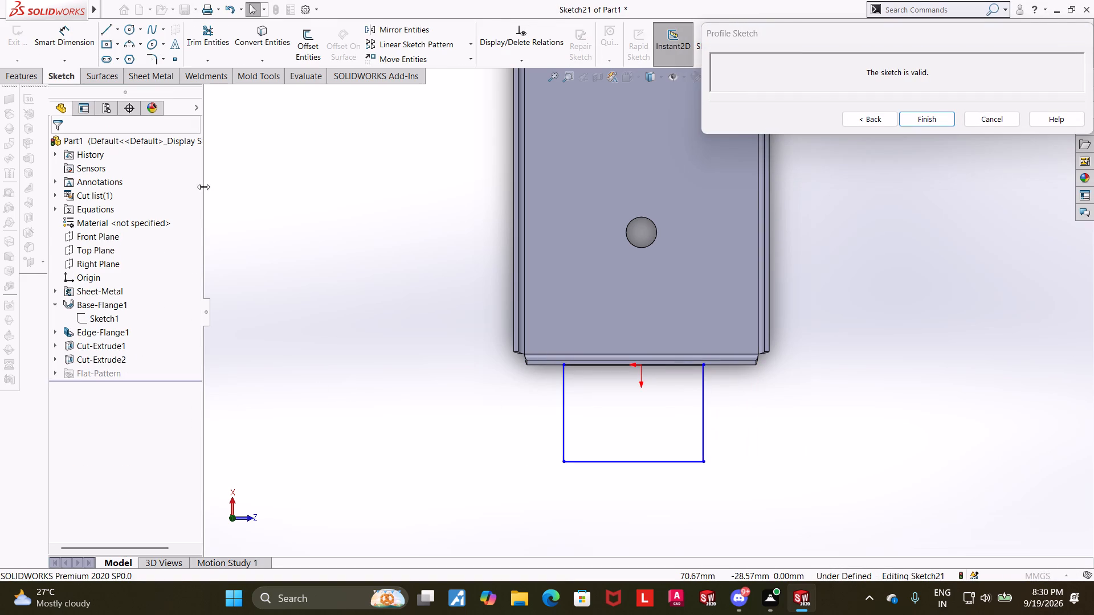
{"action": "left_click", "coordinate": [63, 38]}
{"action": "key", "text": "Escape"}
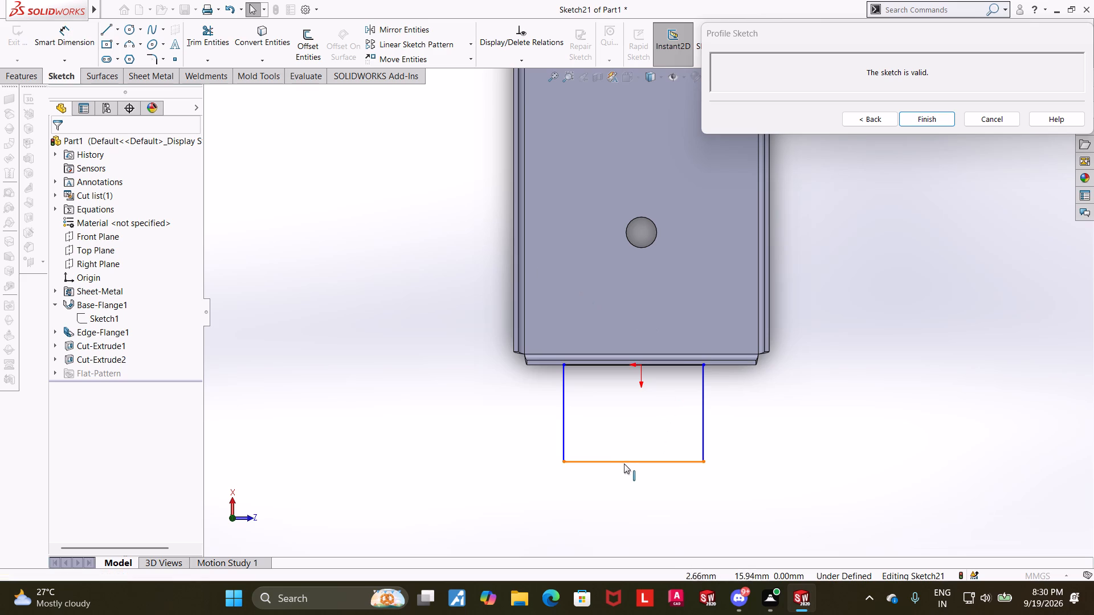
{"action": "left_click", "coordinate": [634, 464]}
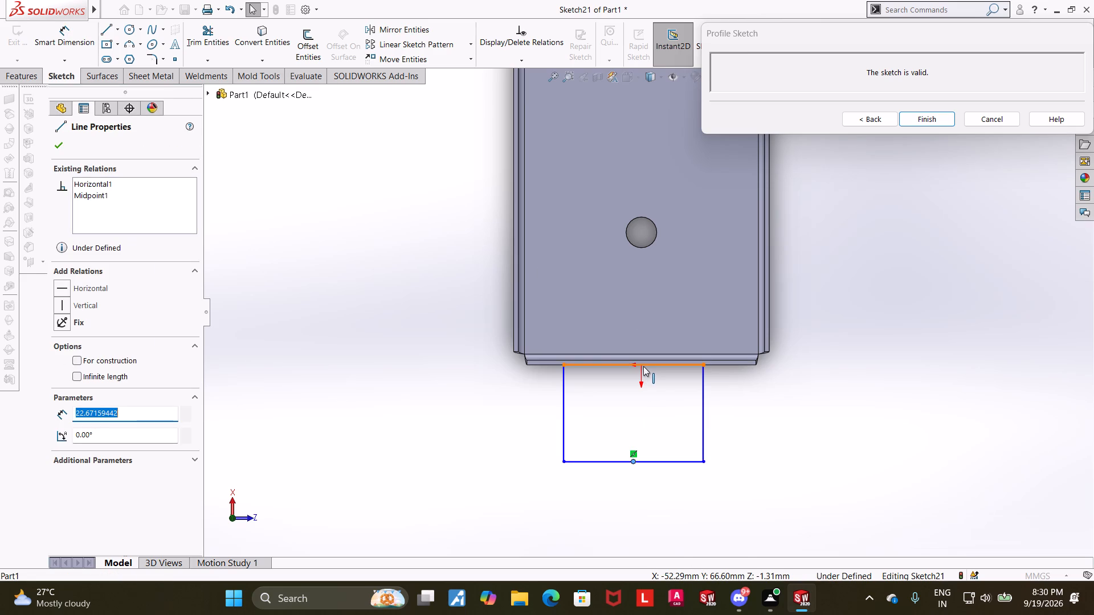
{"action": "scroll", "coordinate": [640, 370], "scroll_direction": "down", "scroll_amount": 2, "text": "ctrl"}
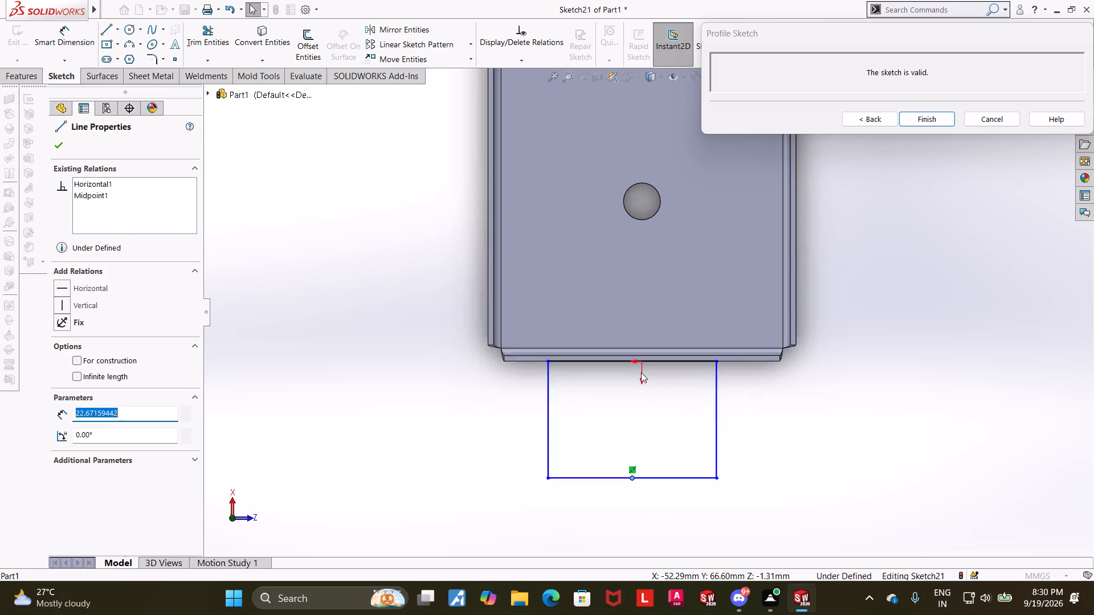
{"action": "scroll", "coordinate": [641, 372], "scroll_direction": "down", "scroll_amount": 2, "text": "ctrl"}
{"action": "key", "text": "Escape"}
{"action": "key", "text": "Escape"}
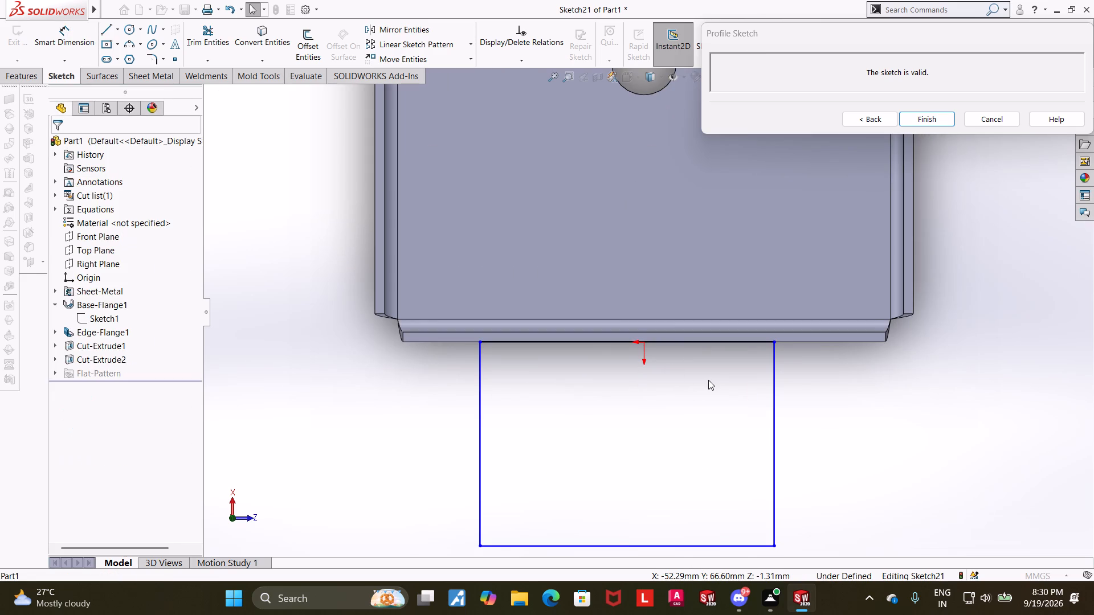
Dimension the flange profile's length from the wall edge to its outer line as 20.16 mm.
{"action": "scroll", "coordinate": [708, 380], "scroll_direction": "up", "scroll_amount": 1}
{"action": "left_click", "coordinate": [58, 32]}
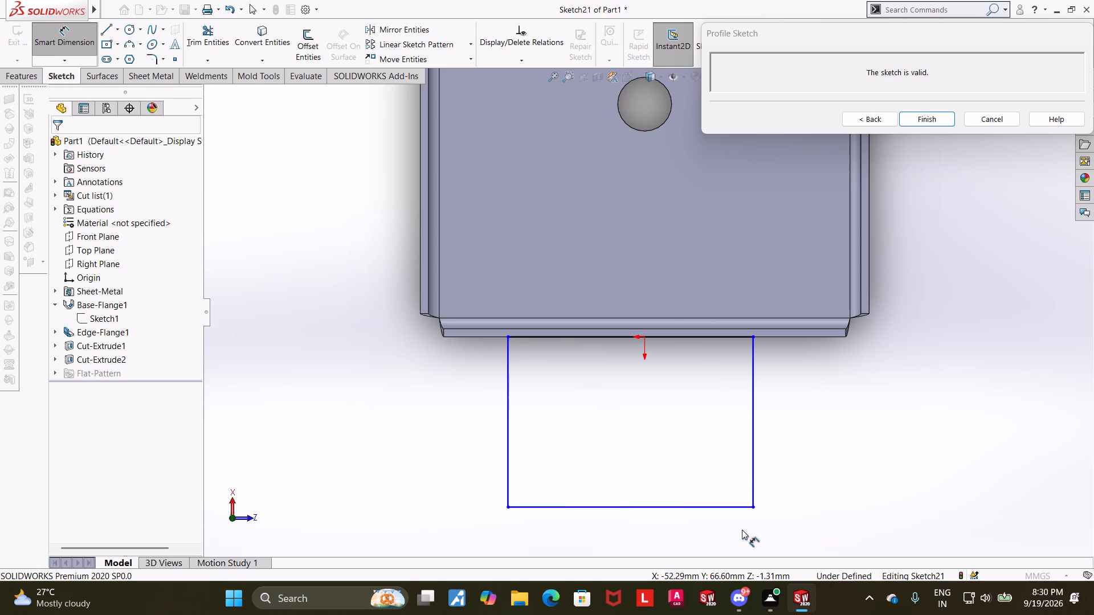
{"action": "left_click", "coordinate": [717, 506]}
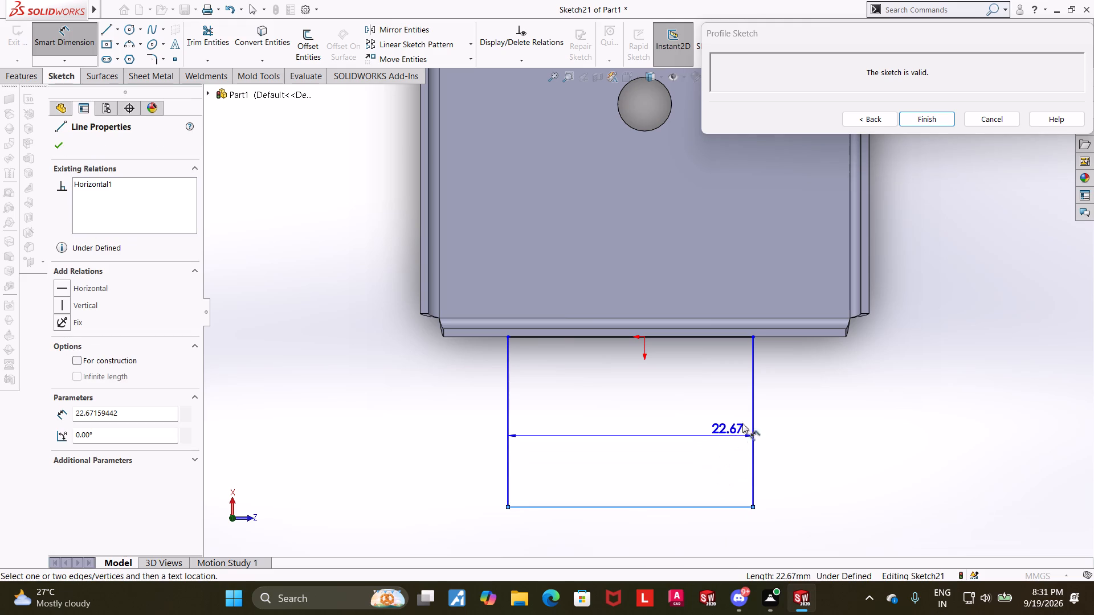
{"action": "left_click", "coordinate": [737, 337]}
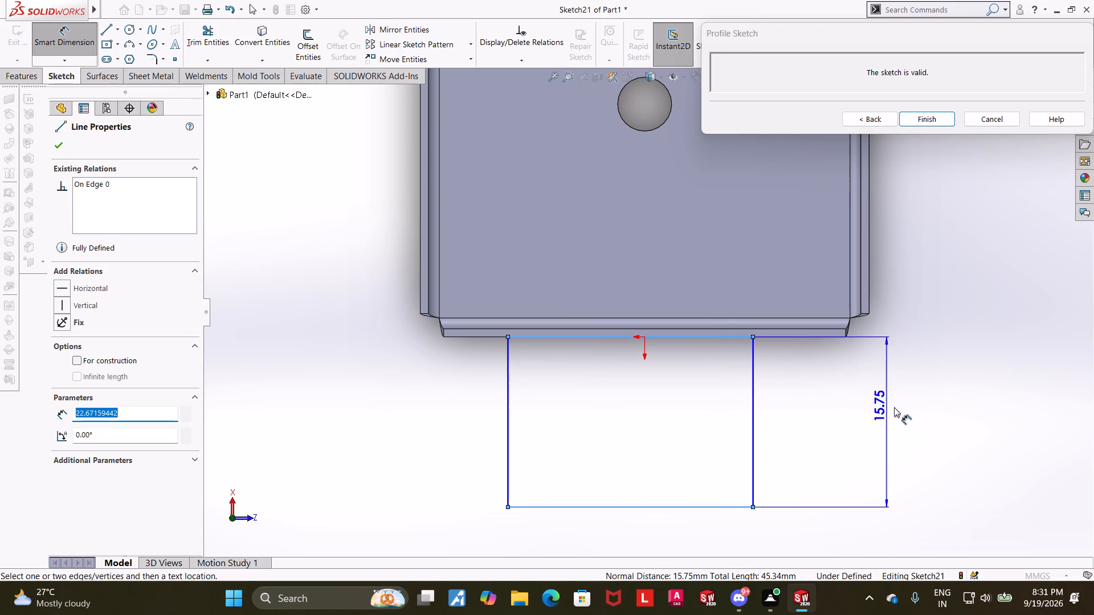
{"action": "left_click", "coordinate": [901, 409]}
{"action": "type", "text": "20.16"}
{"action": "key", "text": "Return"}
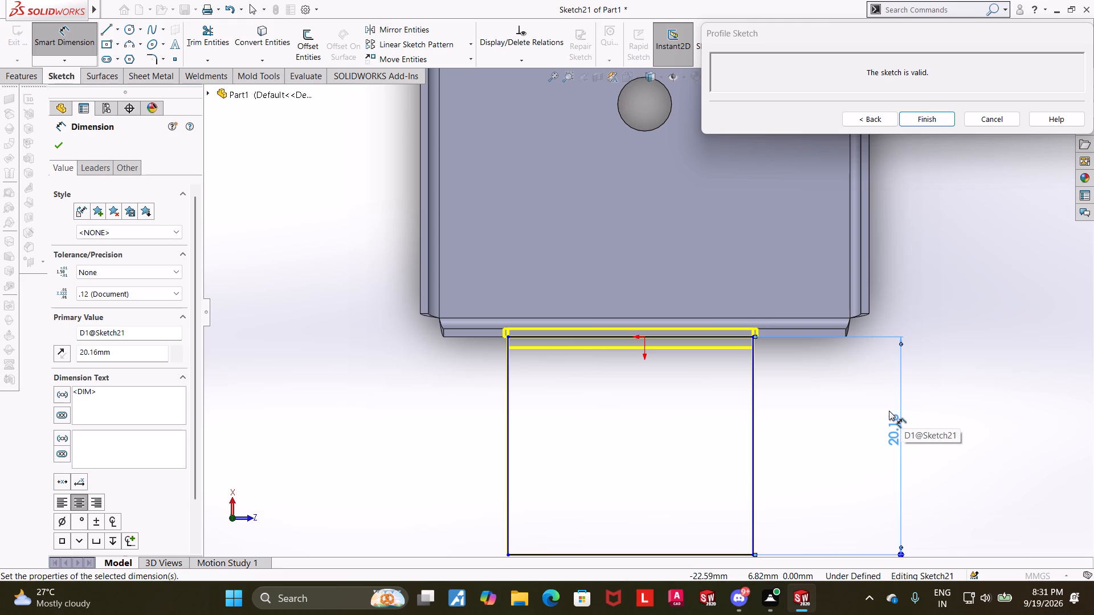
Dimension the flange profile's outer line to a width of 32 mm.
{"action": "scroll", "coordinate": [912, 449], "scroll_direction": "up", "scroll_amount": 2}
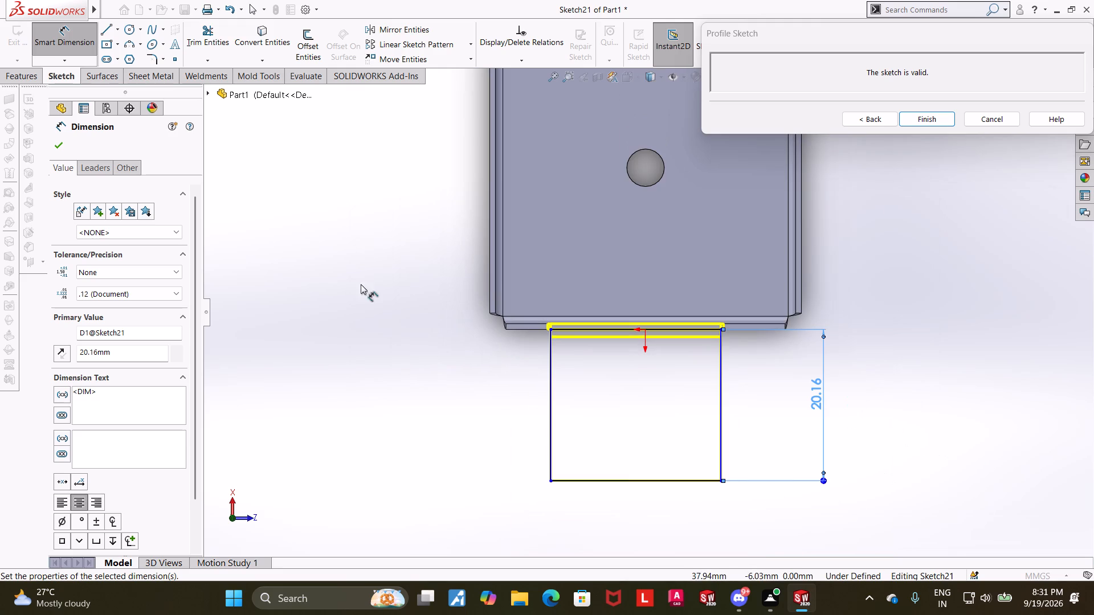
{"action": "left_click", "coordinate": [640, 479]}
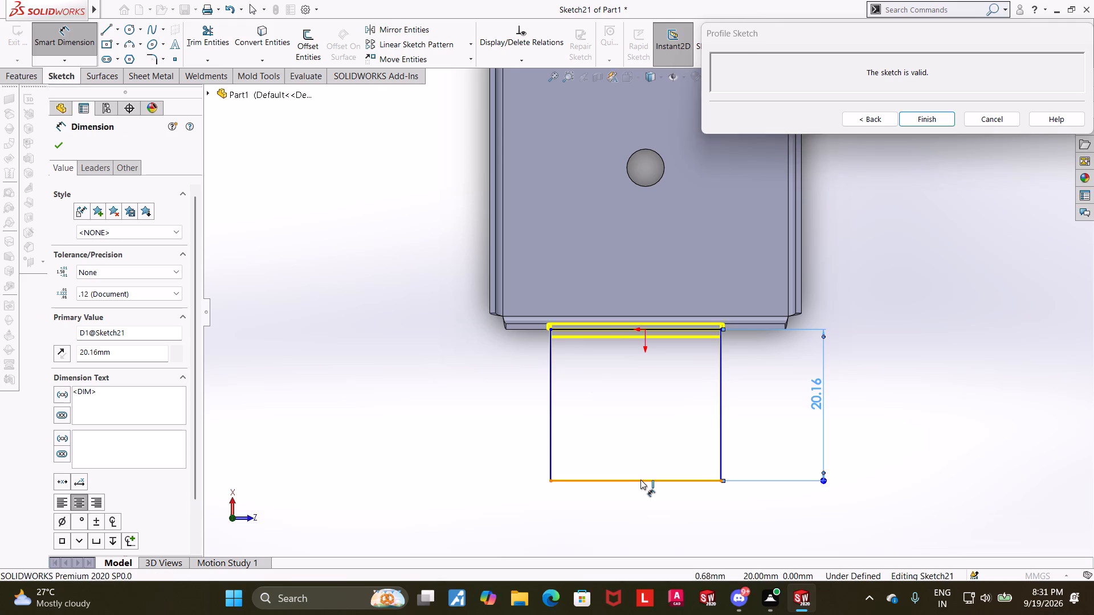
{"action": "left_click", "coordinate": [633, 506]}
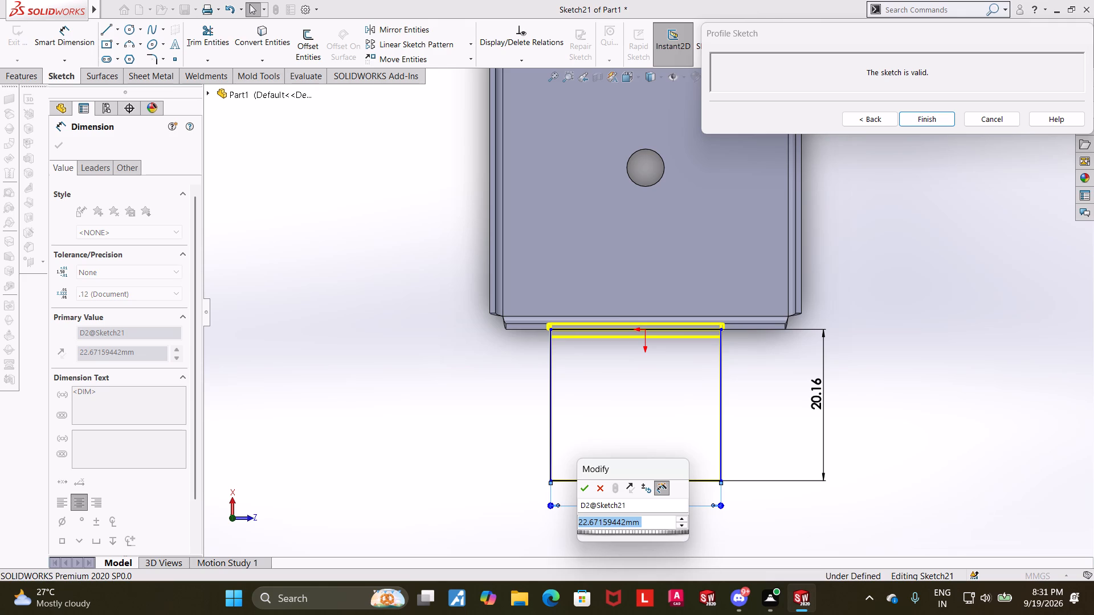
{"action": "type", "text": "32"}
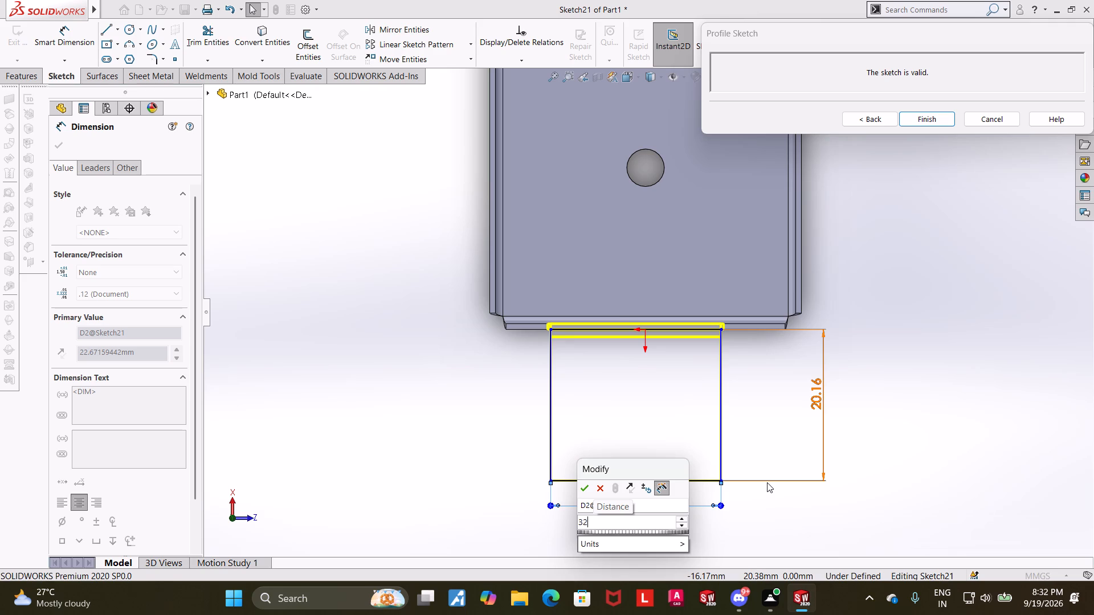
{"action": "key", "text": "Return"}
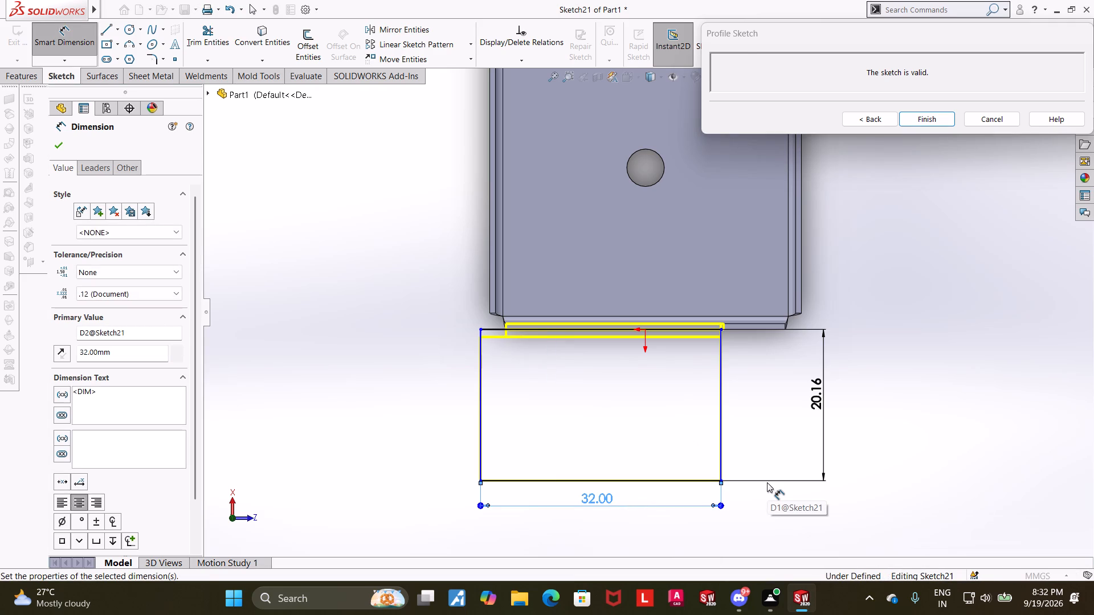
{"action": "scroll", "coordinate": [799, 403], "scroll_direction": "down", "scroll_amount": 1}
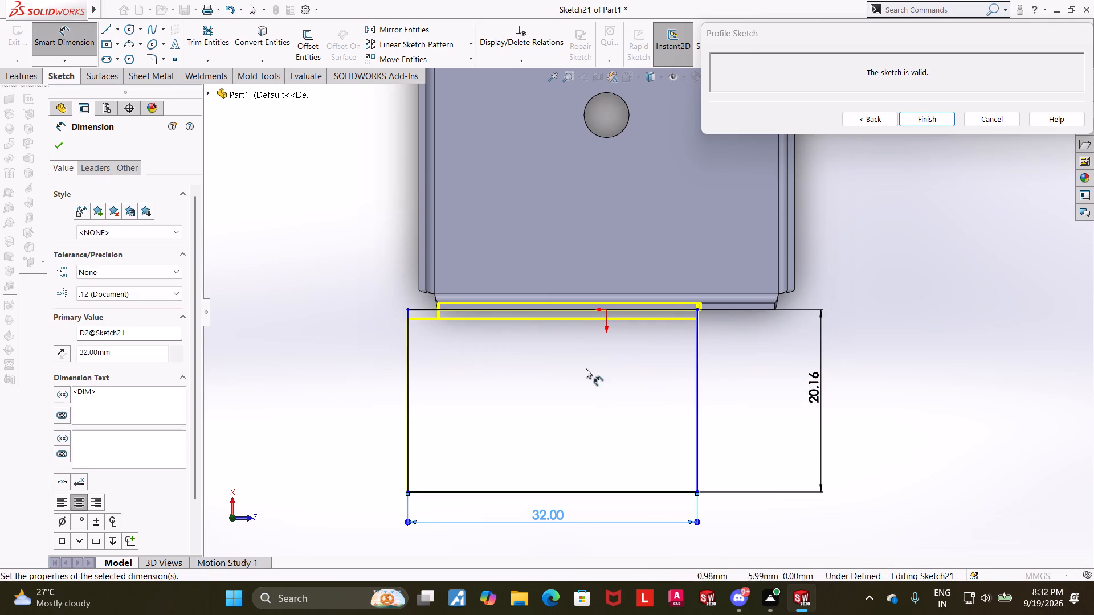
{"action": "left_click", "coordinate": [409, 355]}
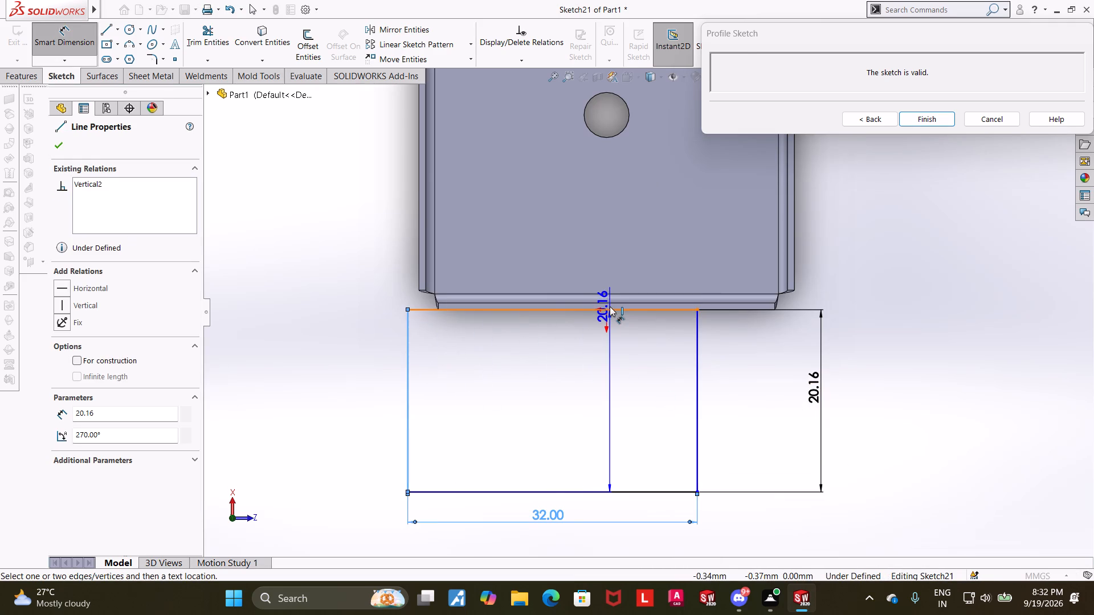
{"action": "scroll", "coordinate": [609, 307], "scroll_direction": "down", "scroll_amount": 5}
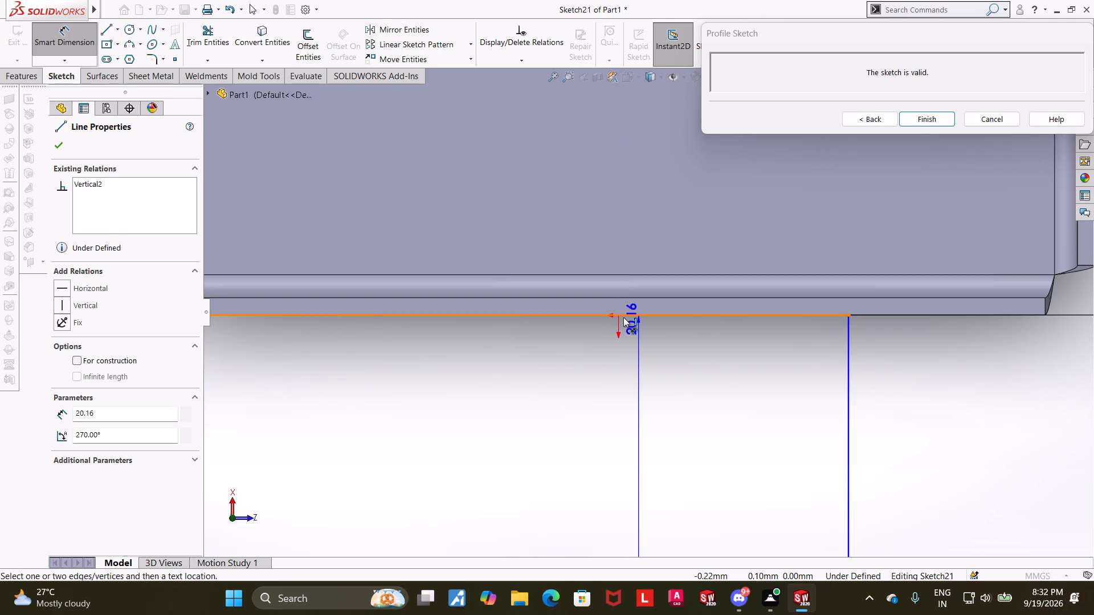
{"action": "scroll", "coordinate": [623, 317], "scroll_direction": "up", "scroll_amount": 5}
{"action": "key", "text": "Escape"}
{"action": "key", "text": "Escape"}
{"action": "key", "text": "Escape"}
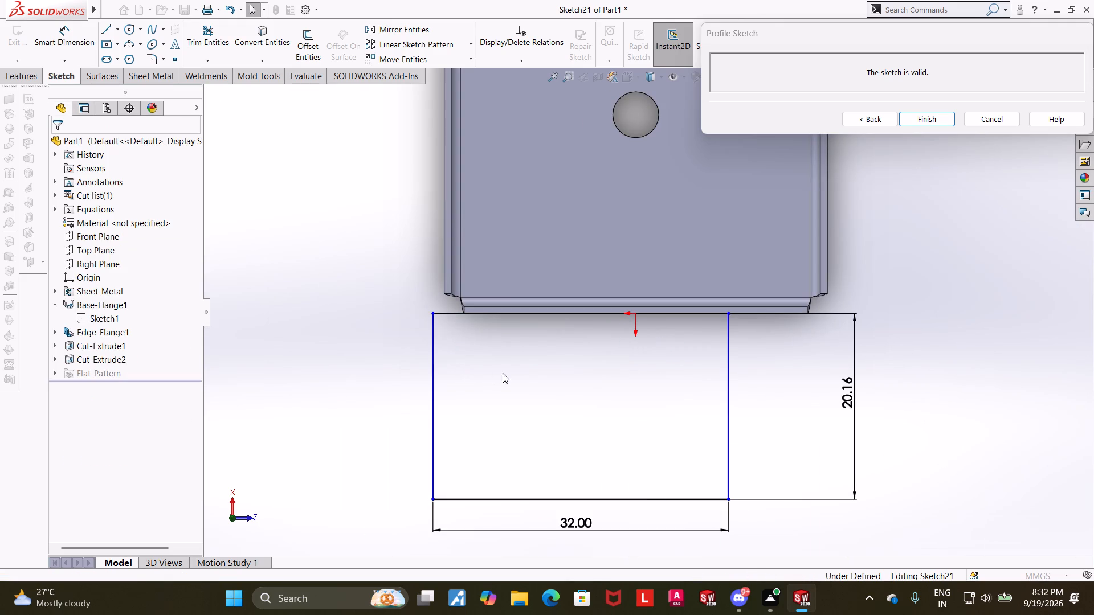
Examine the flange profile's position against the narrow wall from several views, leaving profile editing to check the flange preview.
{"action": "scroll", "coordinate": [519, 368], "scroll_direction": "up", "scroll_amount": 3}
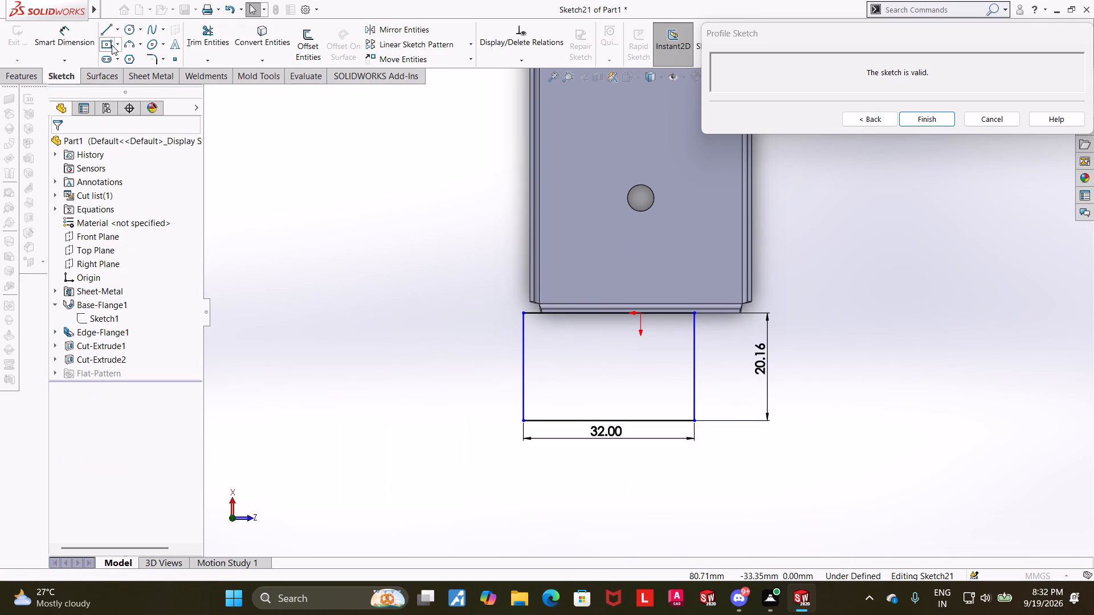
{"action": "scroll", "coordinate": [624, 211], "scroll_direction": "up", "scroll_amount": 3}
{"action": "scroll", "coordinate": [640, 309], "scroll_direction": "down", "scroll_amount": 2}
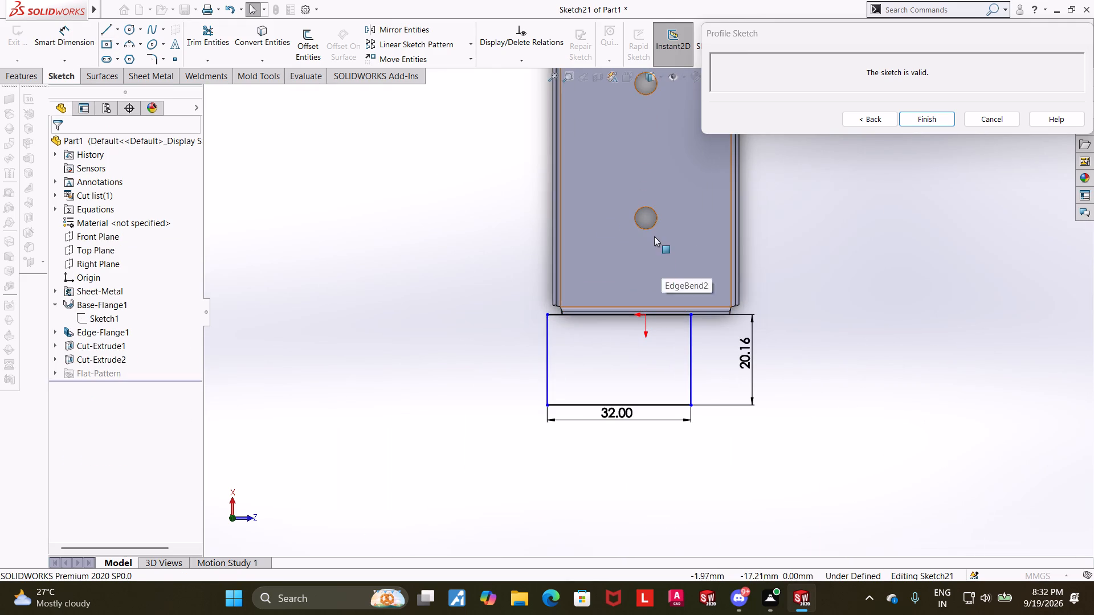
{"action": "scroll", "coordinate": [662, 325], "scroll_direction": "down", "scroll_amount": 5}
{"action": "scroll", "coordinate": [912, 367], "scroll_direction": "up", "scroll_amount": 3}
{"action": "middle_click_drag", "start_coordinate": [928, 370], "coordinate": [930, 315]}
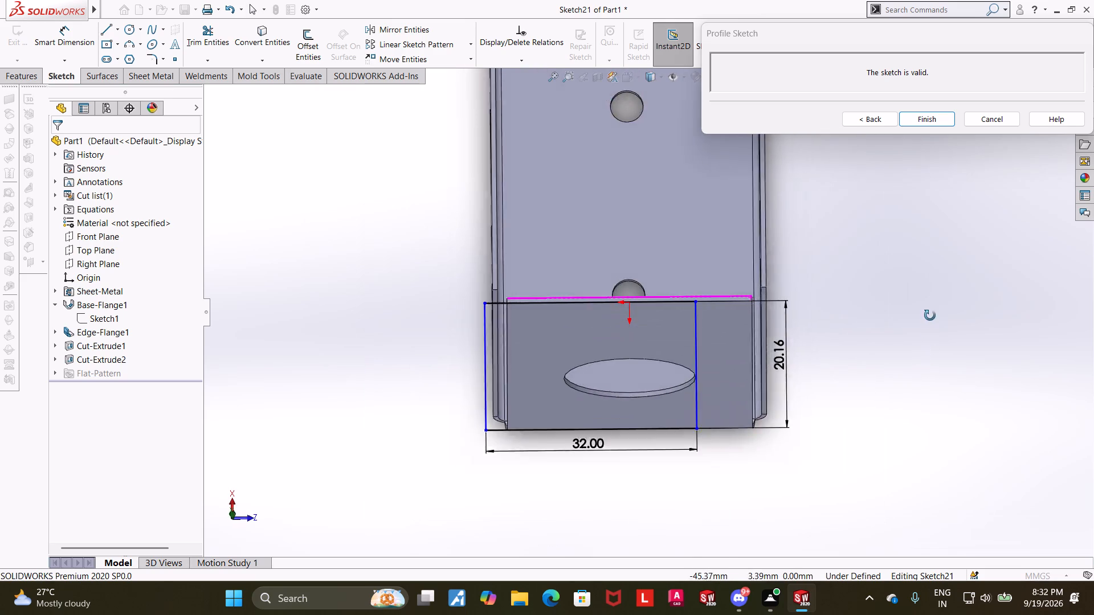
{"action": "middle_click_drag", "start_coordinate": [930, 315], "coordinate": [932, 301]}
{"action": "left_click", "coordinate": [941, 335]}
{"action": "scroll", "coordinate": [628, 304], "scroll_direction": "down", "scroll_amount": 3}
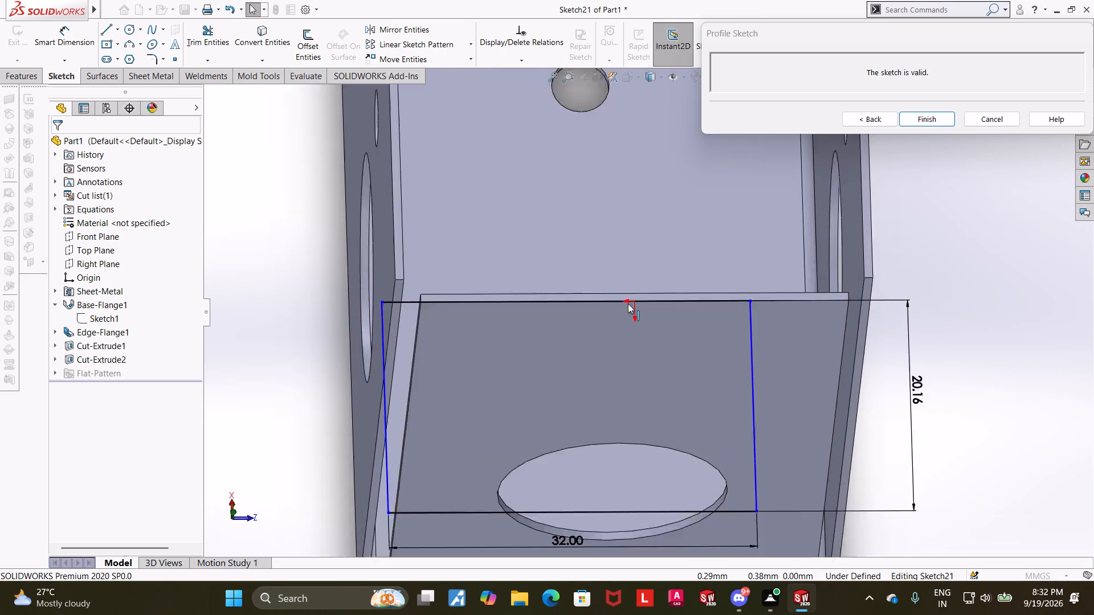
{"action": "scroll", "coordinate": [628, 304], "scroll_direction": "down", "scroll_amount": 5}
{"action": "scroll", "coordinate": [651, 302], "scroll_direction": "up", "scroll_amount": 6}
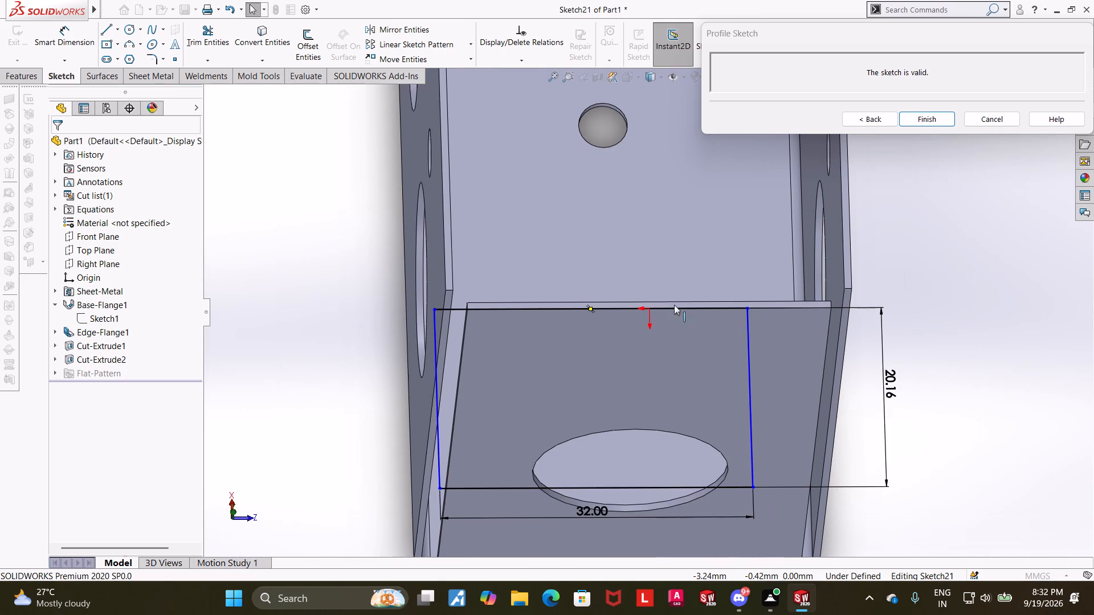
{"action": "left_click", "coordinate": [866, 120]}
{"action": "left_click", "coordinate": [628, 77]}
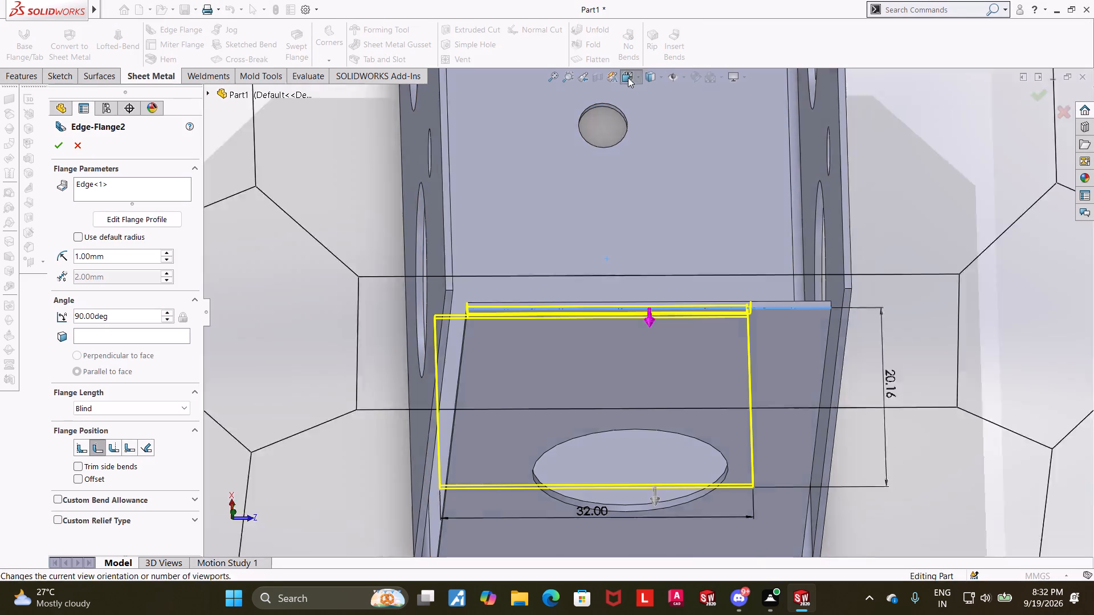
{"action": "left_click", "coordinate": [541, 418]}
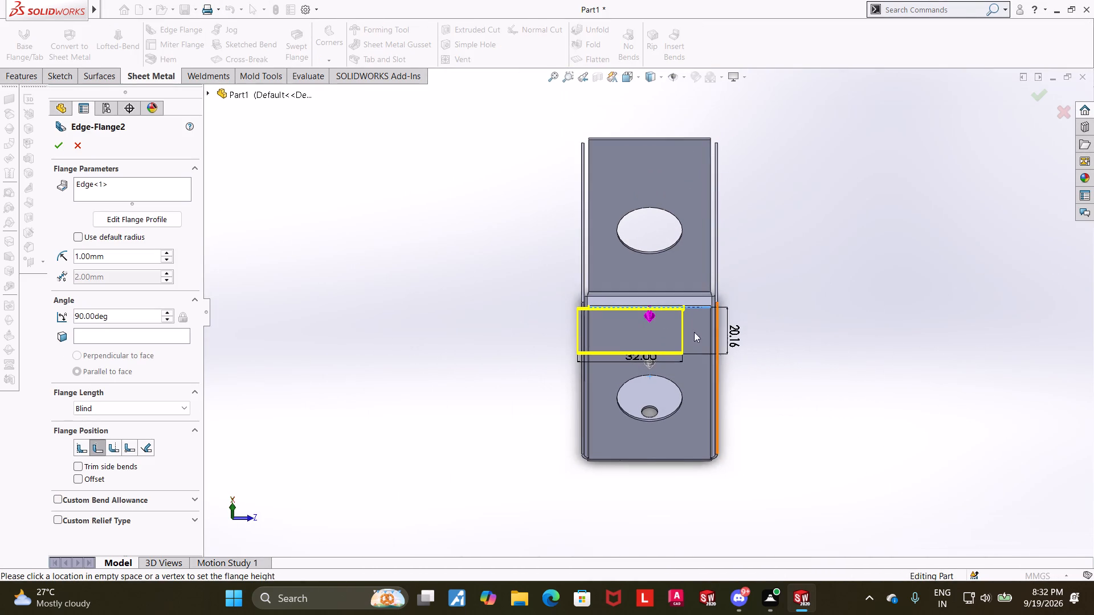
{"action": "scroll", "coordinate": [662, 315], "scroll_direction": "down", "scroll_amount": 5}
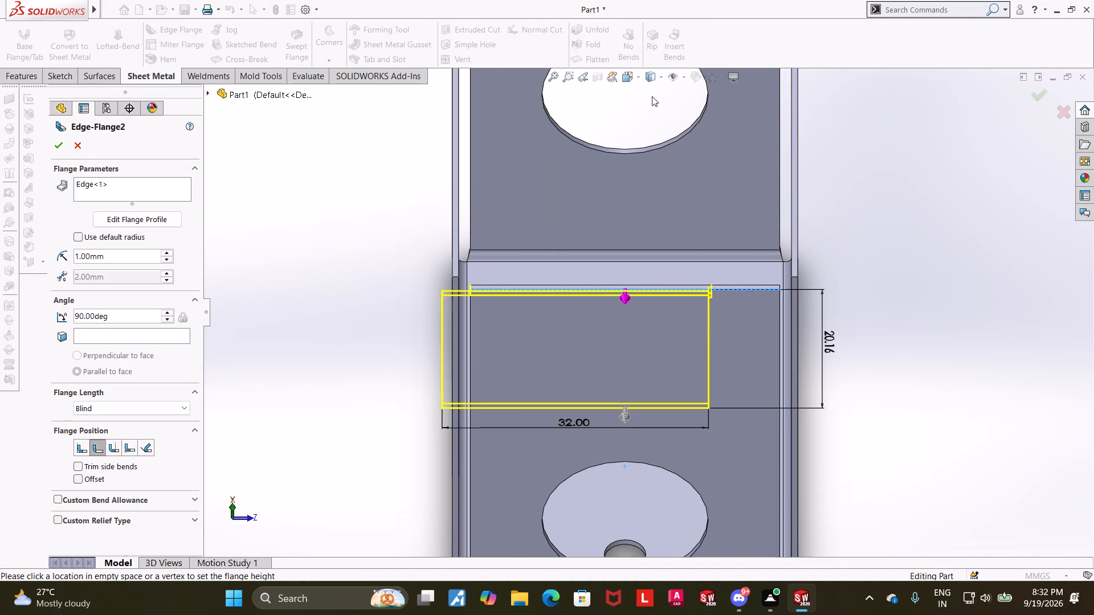
{"action": "left_click", "coordinate": [626, 75]}
{"action": "left_click", "coordinate": [534, 300]}
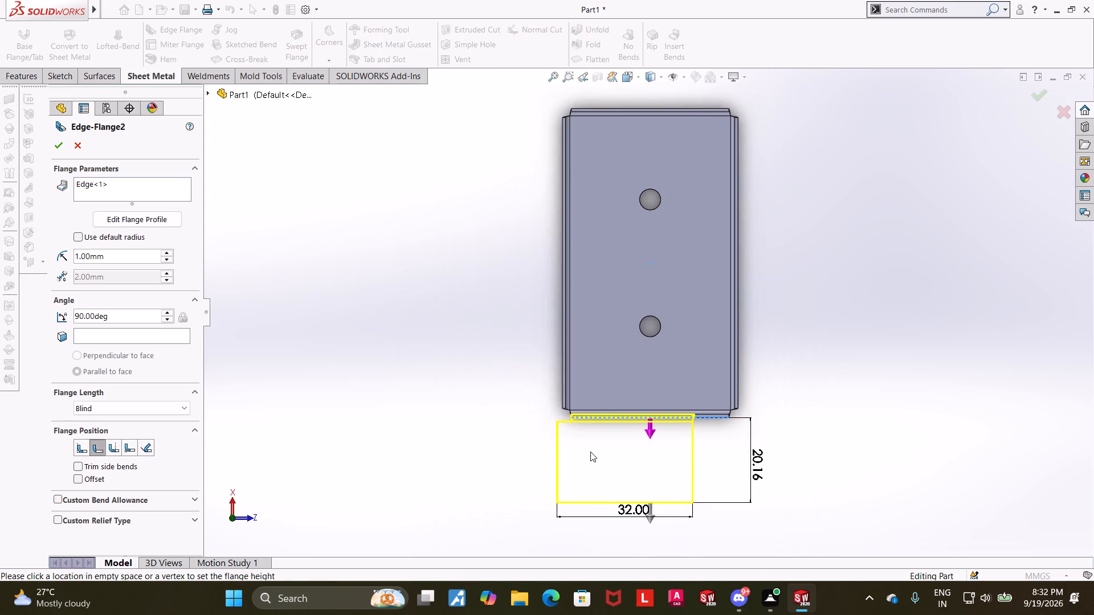
{"action": "scroll", "coordinate": [609, 453], "scroll_direction": "down", "scroll_amount": 4}
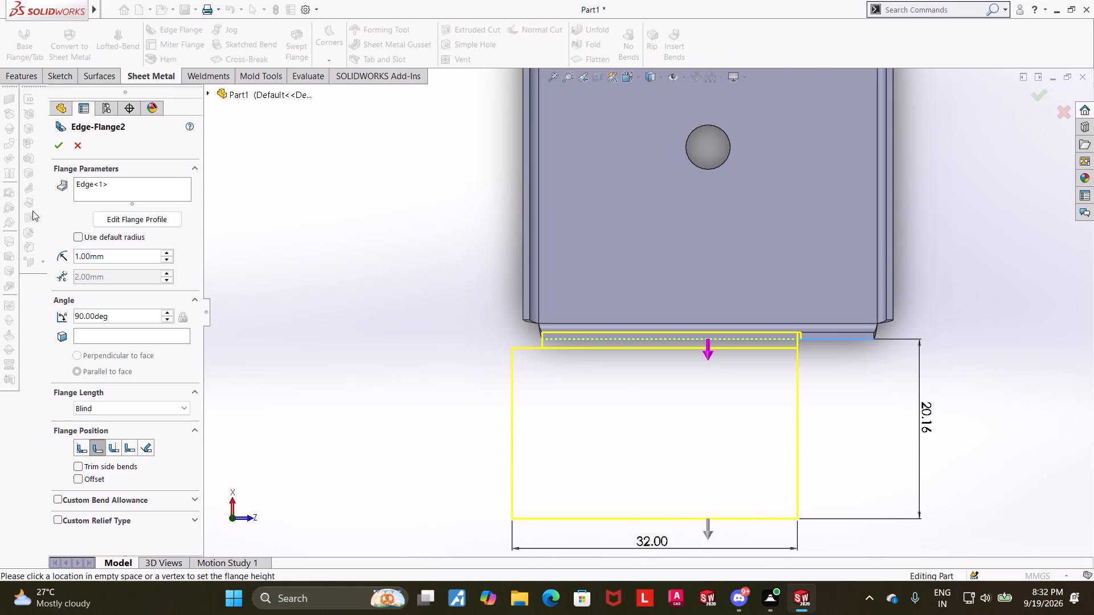
Reopen the flange profile and shift the rectangle toward +Z, leaving about 3.2 mm between its -Z side and the base's long edge.
{"action": "left_click", "coordinate": [169, 211]}
{"action": "left_click_drag", "start_coordinate": [513, 466], "coordinate": [580, 463]}
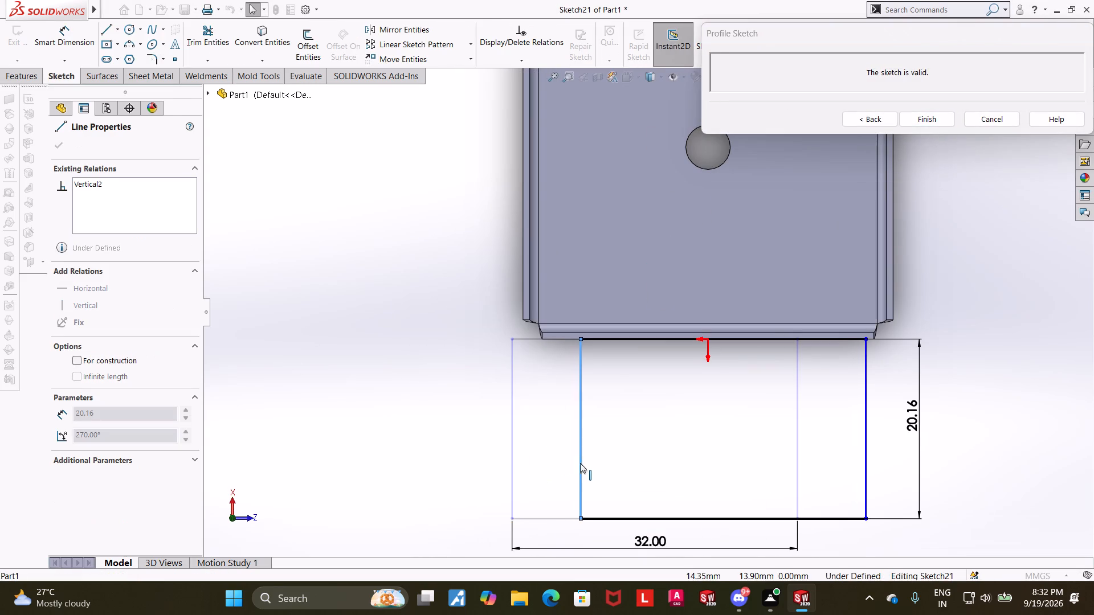
{"action": "left_click_drag", "start_coordinate": [580, 463], "coordinate": [568, 458]}
{"action": "left_click", "coordinate": [1027, 408]}
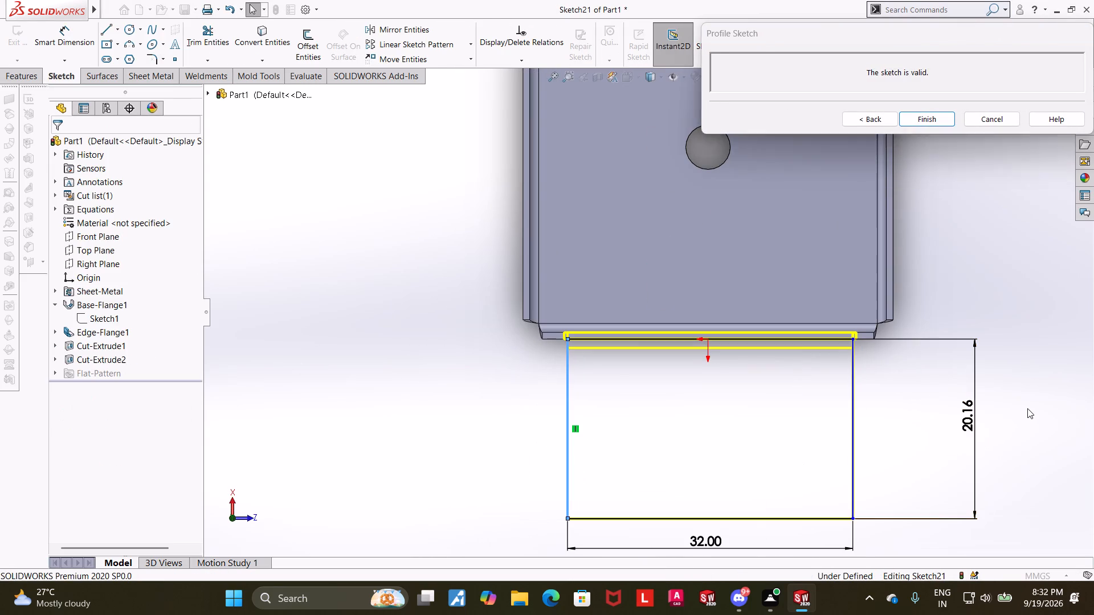
Dimension the gap between the base's long -Z edge and the profile's -Z side line as 4 mm.
{"action": "left_click", "coordinate": [79, 38]}
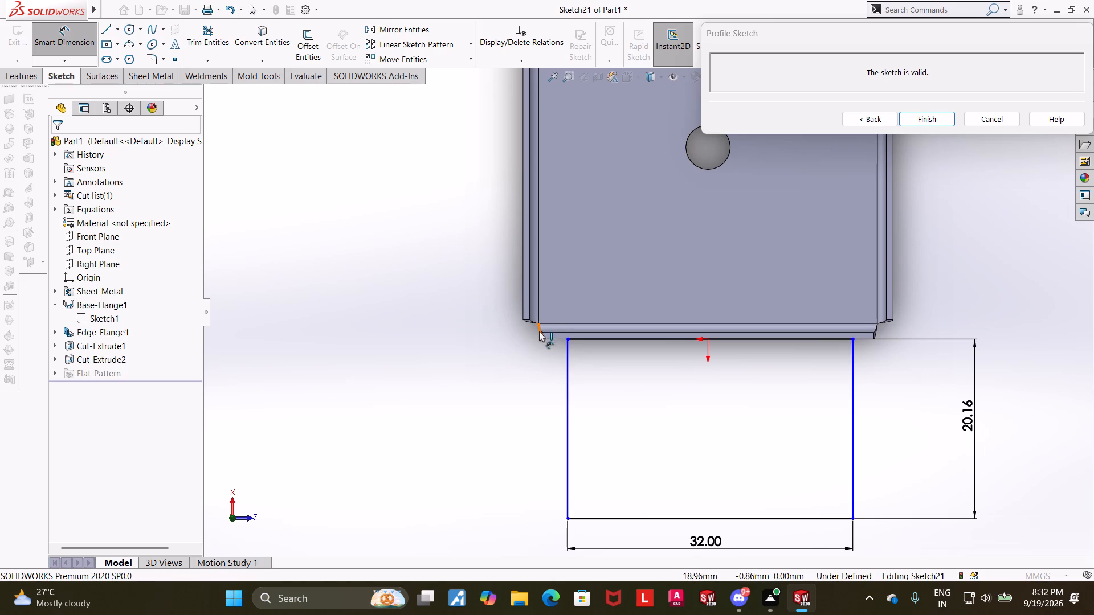
{"action": "left_click", "coordinate": [539, 310]}
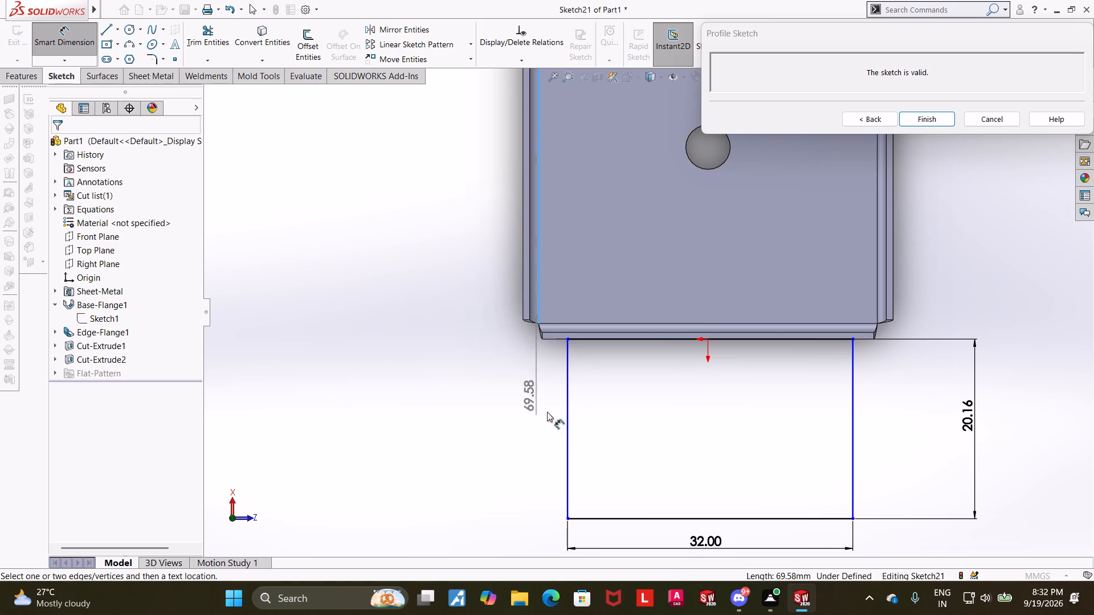
{"action": "left_click", "coordinate": [568, 420]}
{"action": "left_click", "coordinate": [537, 462]}
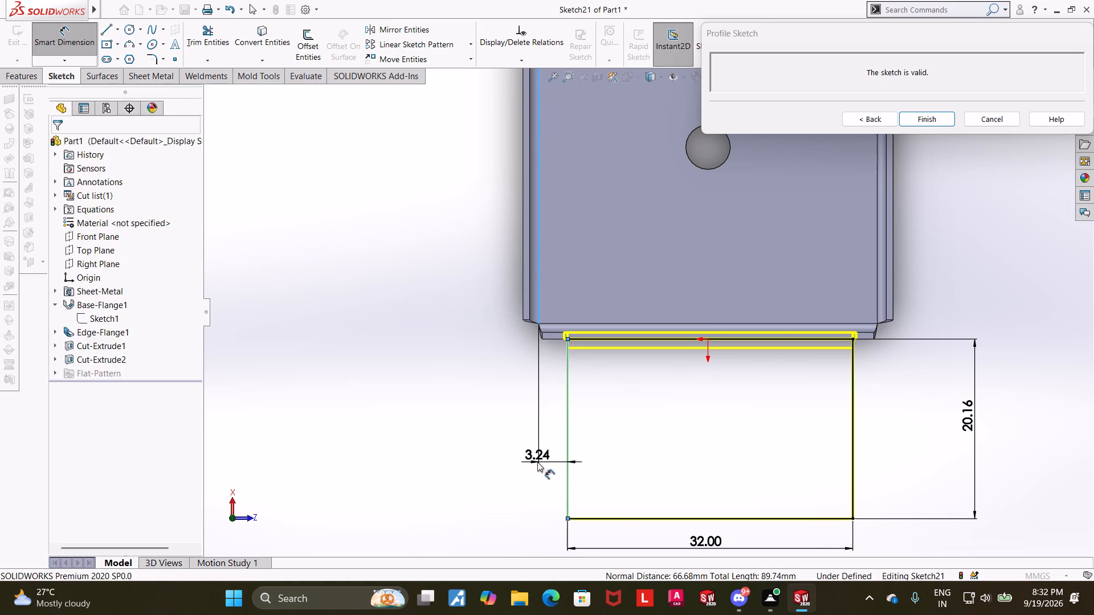
{"action": "key", "text": "4"}
{"action": "key", "text": "Return"}
{"action": "key", "text": "Escape"}
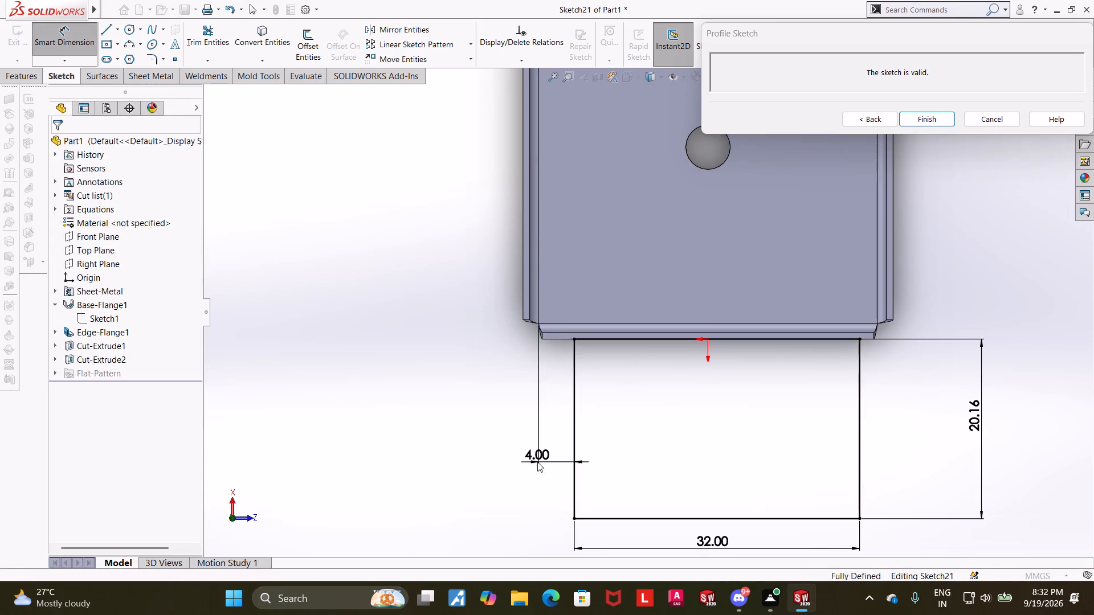
{"action": "key", "text": "Escape"}
Check the gap between the base's long +Z edge and the profile's +Z side line with a trial dimension.
{"action": "left_click", "coordinate": [77, 32]}
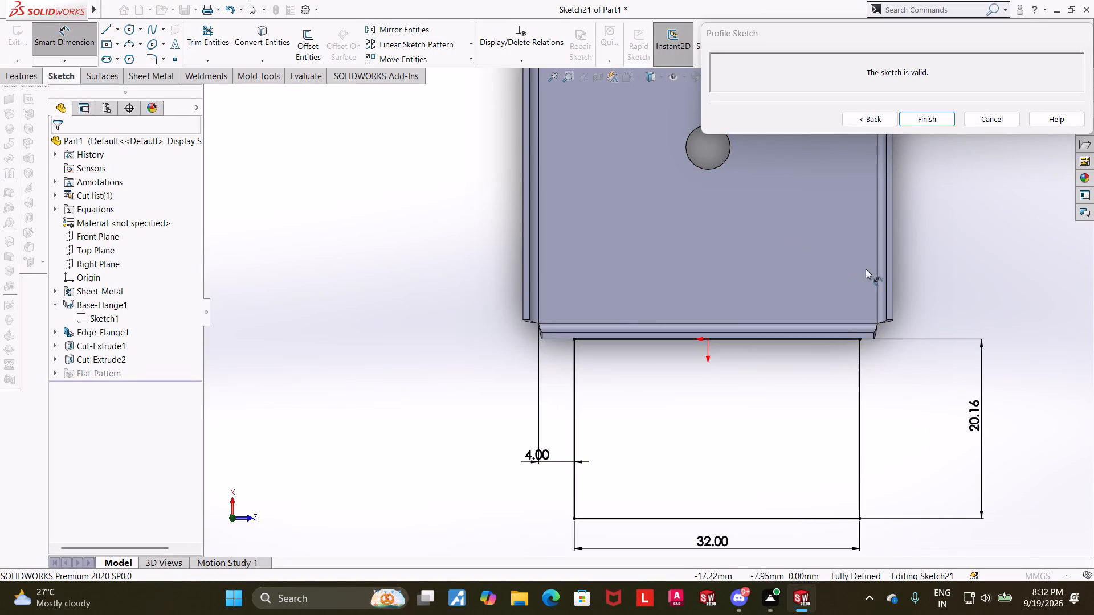
{"action": "left_click", "coordinate": [876, 269]}
{"action": "left_click", "coordinate": [862, 380]}
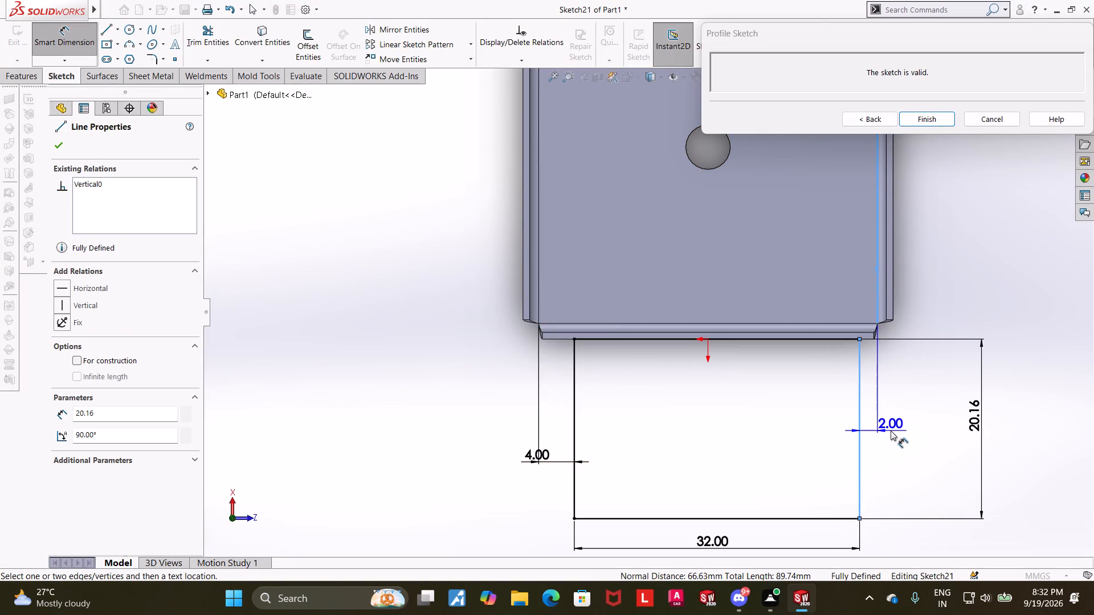
{"action": "left_click", "coordinate": [891, 430]}
{"action": "key", "text": "Escape"}
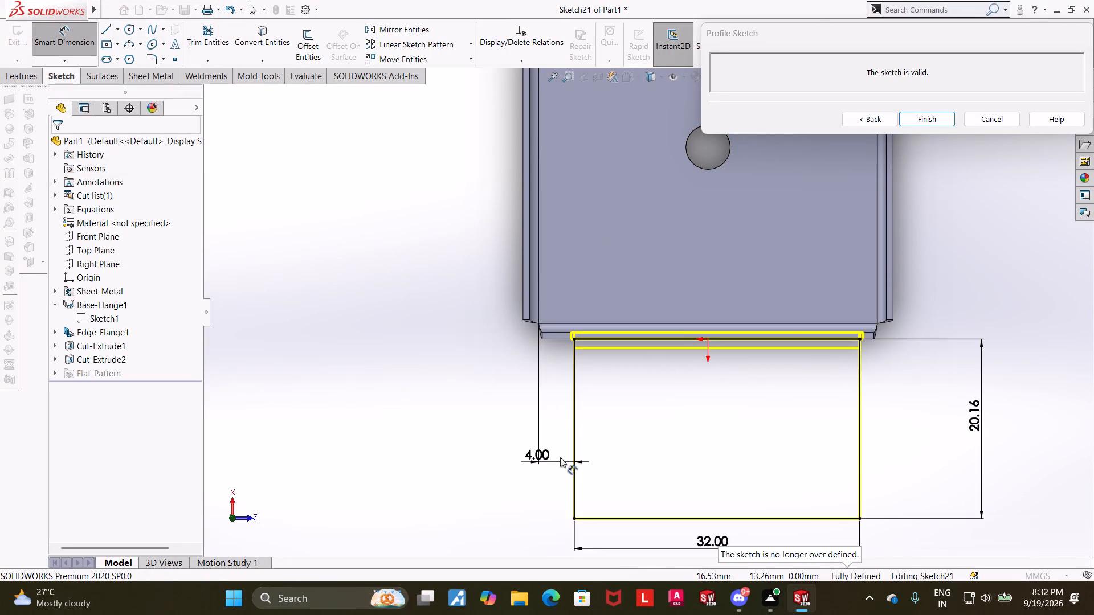
Set the gap dimension on the profile's -Z side to 3 mm.
{"action": "double_click", "coordinate": [540, 457]}
{"action": "key", "text": "3"}
{"action": "key", "text": "Return"}
{"action": "key", "text": "Escape"}
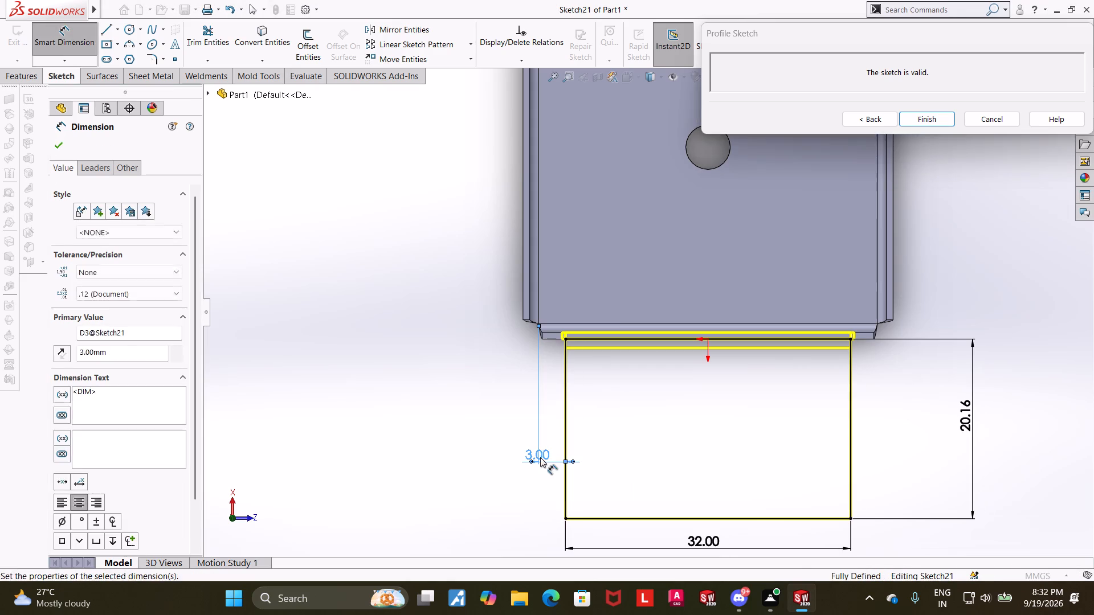
{"action": "key", "text": "Escape"}
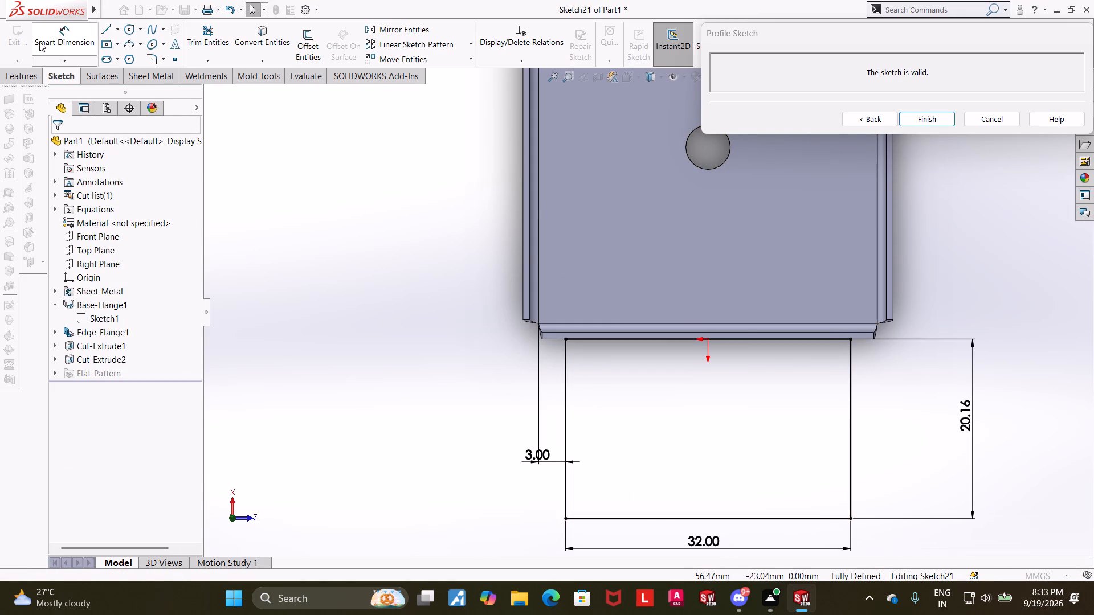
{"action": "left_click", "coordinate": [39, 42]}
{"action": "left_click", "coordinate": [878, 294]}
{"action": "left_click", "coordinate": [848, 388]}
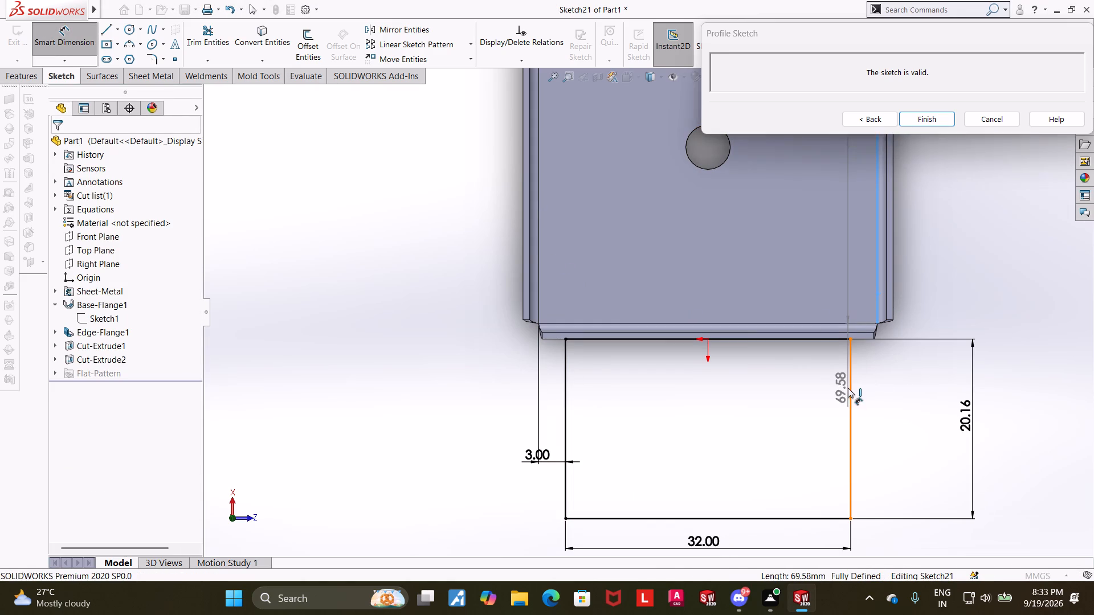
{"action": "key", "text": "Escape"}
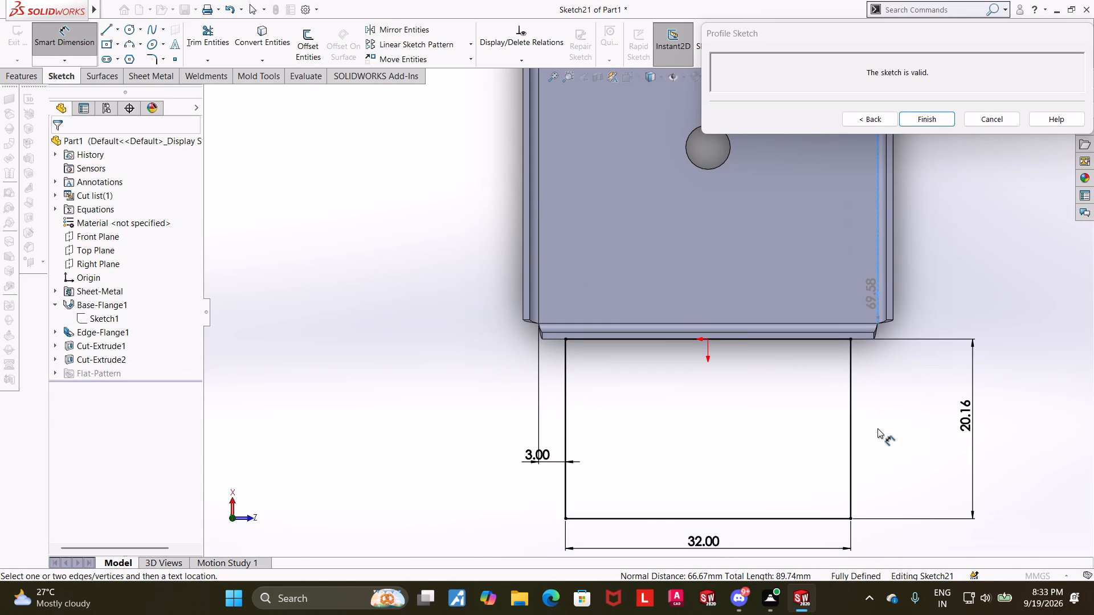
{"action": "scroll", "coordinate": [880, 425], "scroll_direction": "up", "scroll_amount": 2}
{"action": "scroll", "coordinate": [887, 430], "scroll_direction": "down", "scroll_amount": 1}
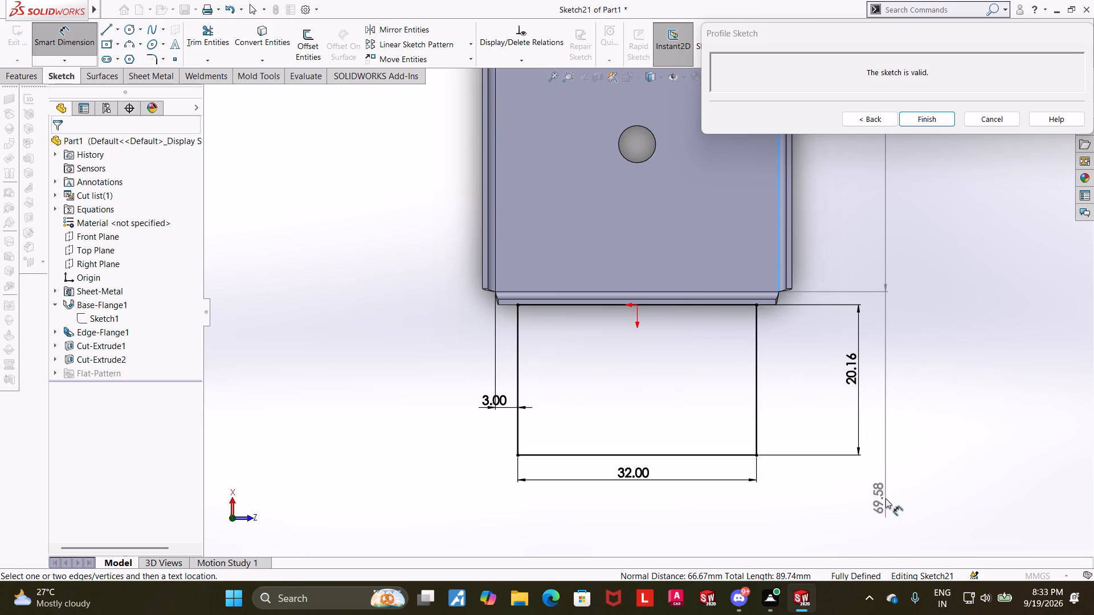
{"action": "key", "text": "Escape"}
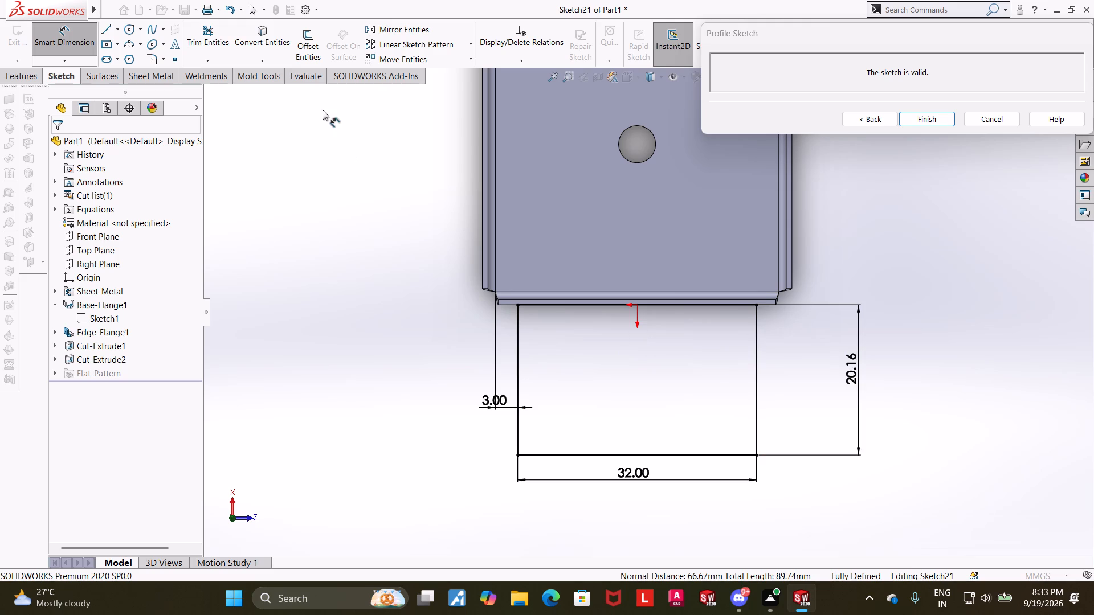
Sketch a centerline across the flange profile between its two side lines, parallel to and about 4.2 mm from its outer edge.
{"action": "left_click", "coordinate": [117, 31]}
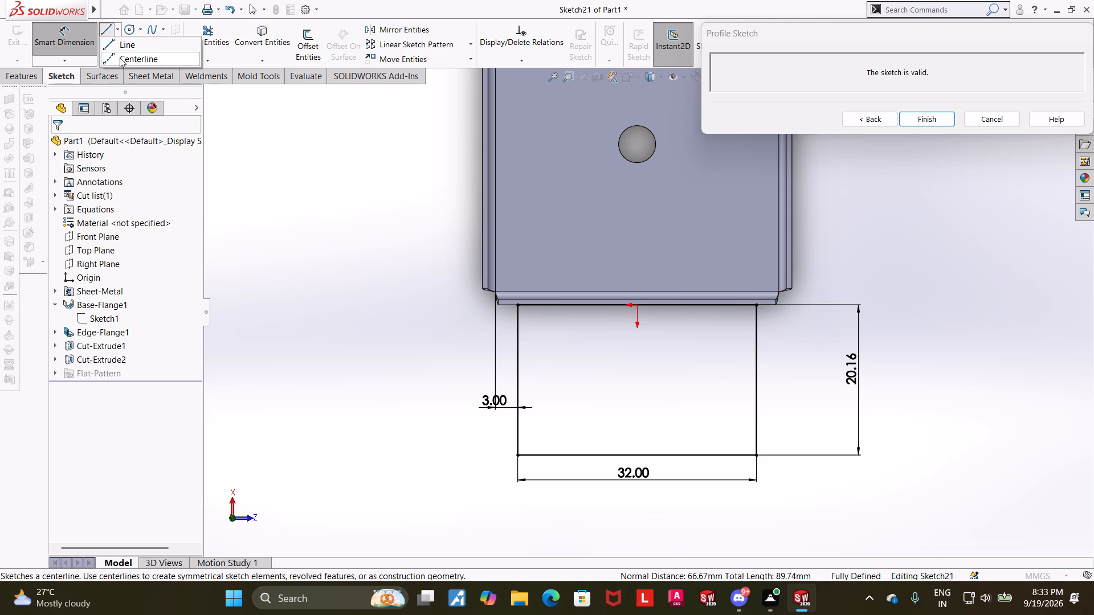
{"action": "left_click", "coordinate": [121, 59]}
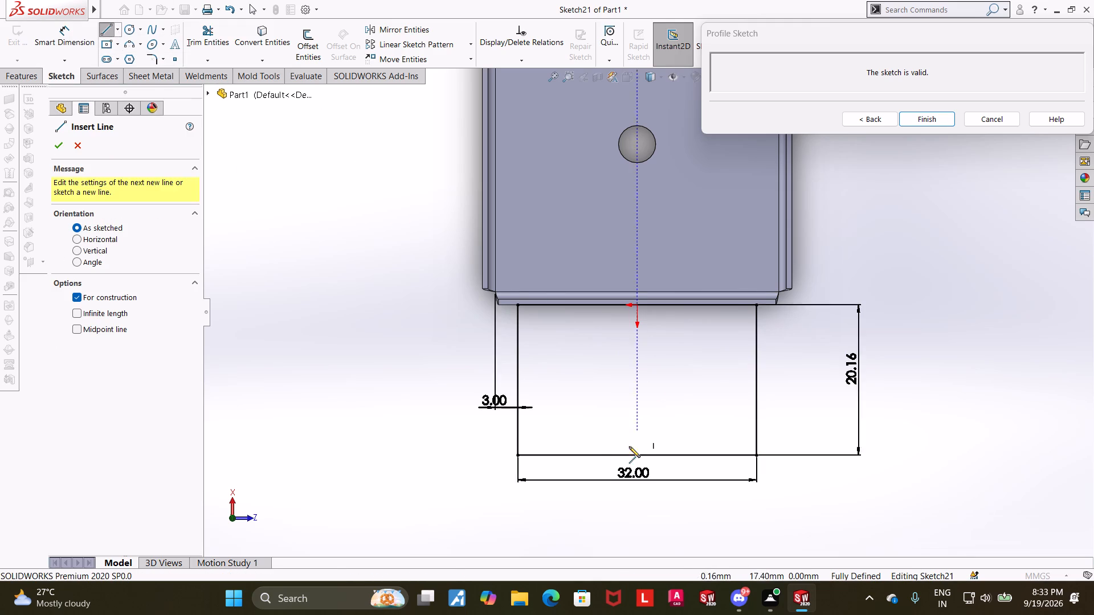
{"action": "left_click", "coordinate": [517, 424]}
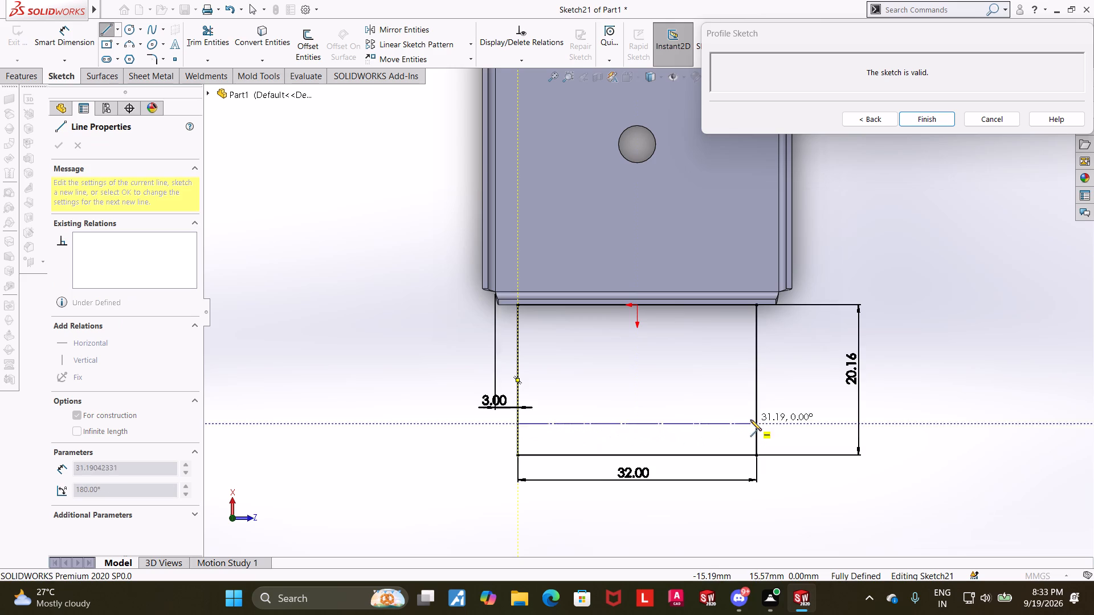
{"action": "left_click", "coordinate": [756, 420]}
{"action": "key", "text": "Escape"}
{"action": "key", "text": "Escape"}
{"action": "key", "text": "Escape"}
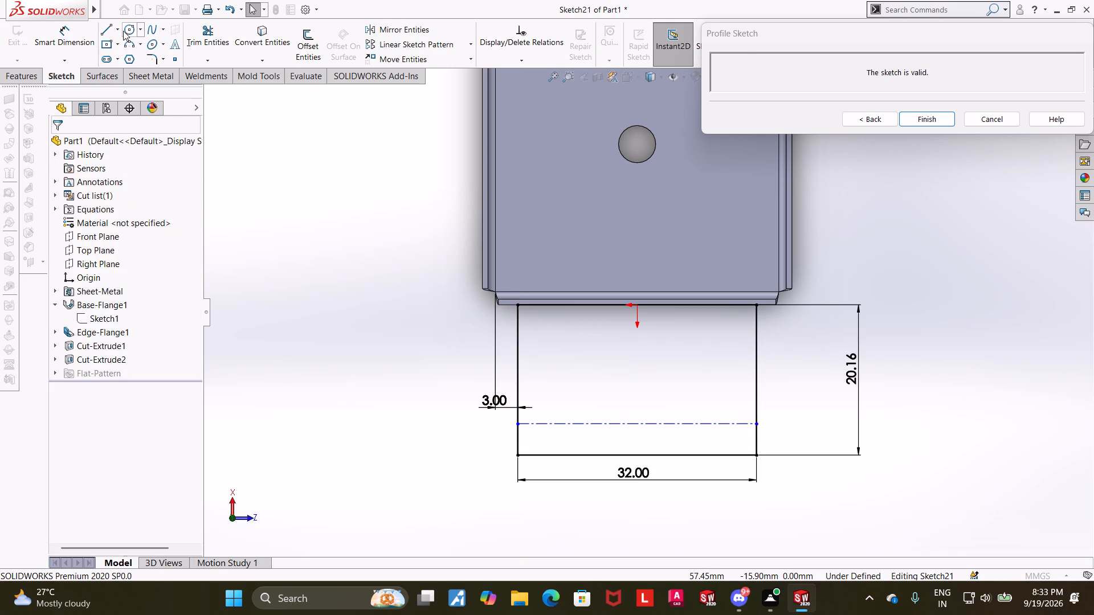
Sketch a circle about 4.9 mm in diameter centred on the centerline, about 9.3 mm to the -Z side of the profile's middle.
{"action": "left_click", "coordinate": [123, 31]}
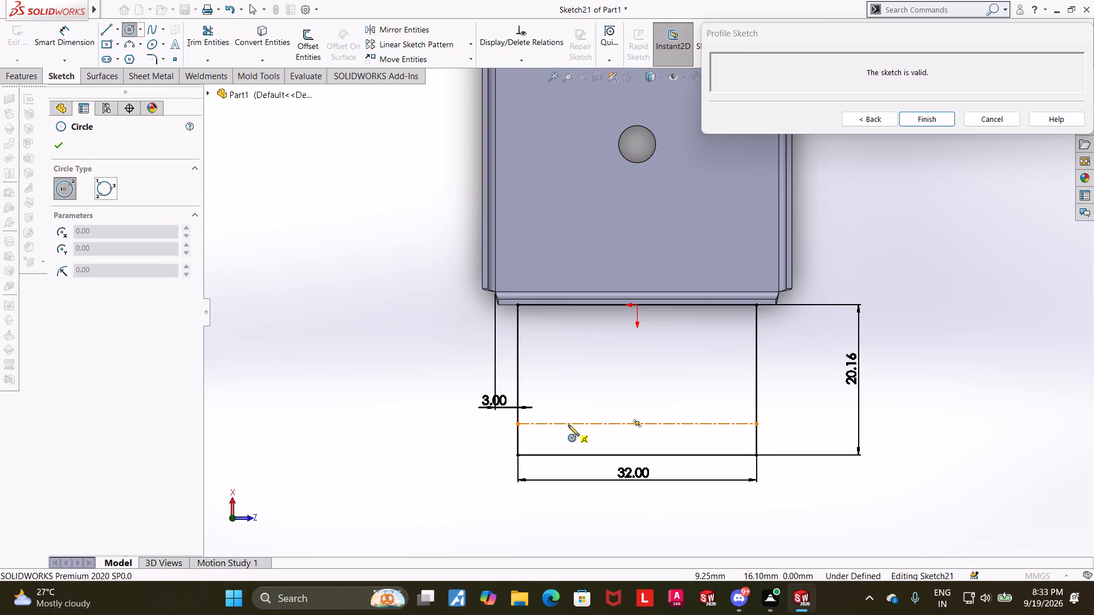
{"action": "left_click", "coordinate": [568, 425]}
{"action": "left_click", "coordinate": [580, 410]}
{"action": "key", "text": "Escape"}
{"action": "key", "text": "Escape"}
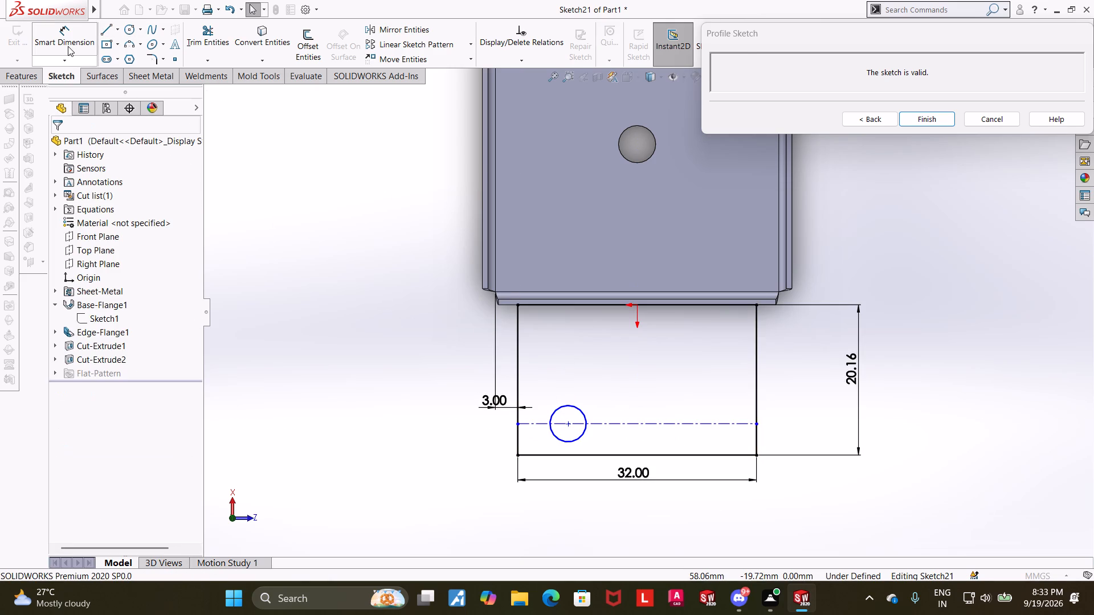
Dimension the circle's diameter as 5 mm.
{"action": "left_click", "coordinate": [68, 46]}
{"action": "left_click", "coordinate": [575, 404]}
{"action": "left_click", "coordinate": [572, 380]}
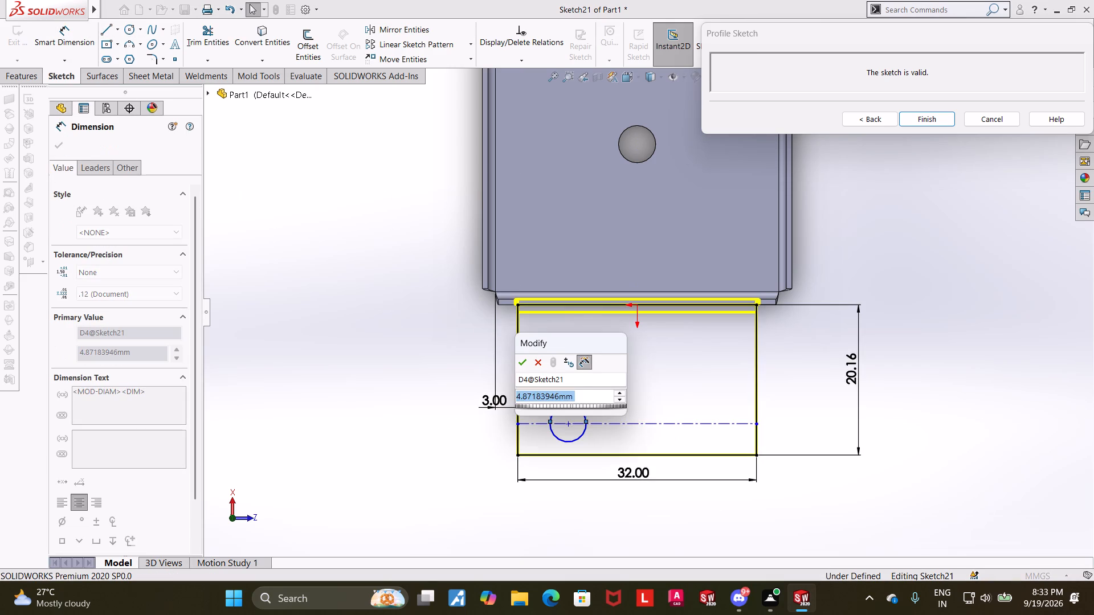
{"action": "key", "text": "5"}
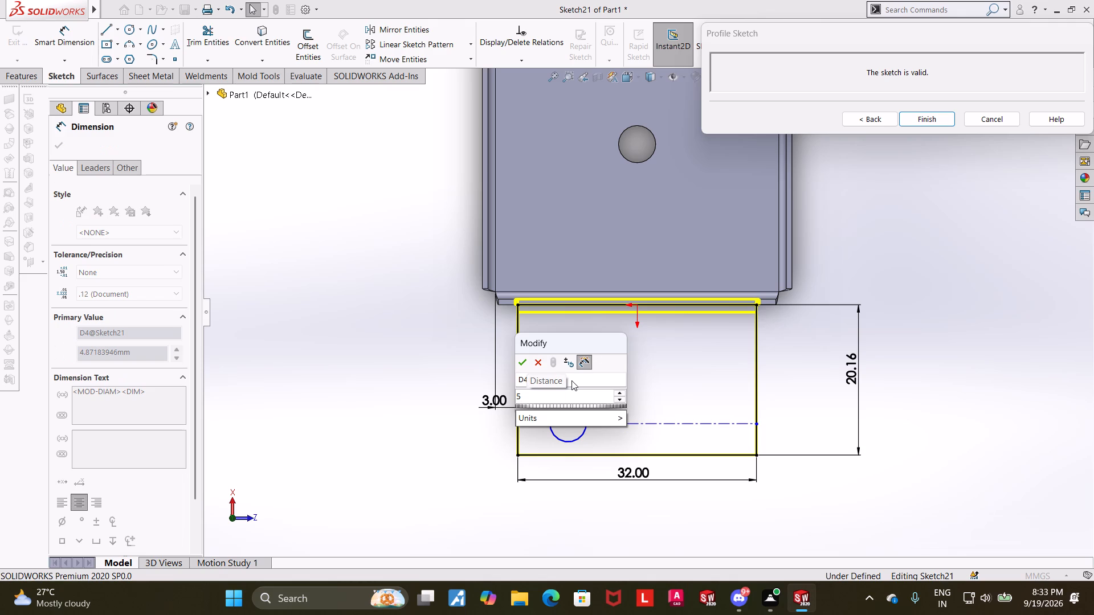
{"action": "key", "text": "Return"}
{"action": "key", "text": "Escape"}
{"action": "key", "text": "Escape"}
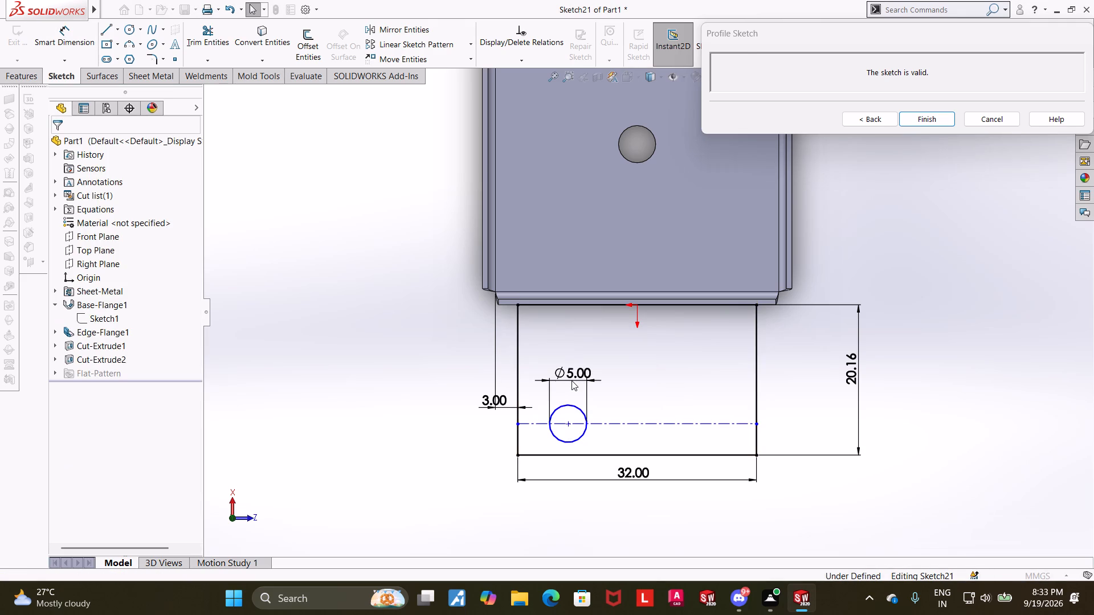
{"action": "key", "text": "Escape"}
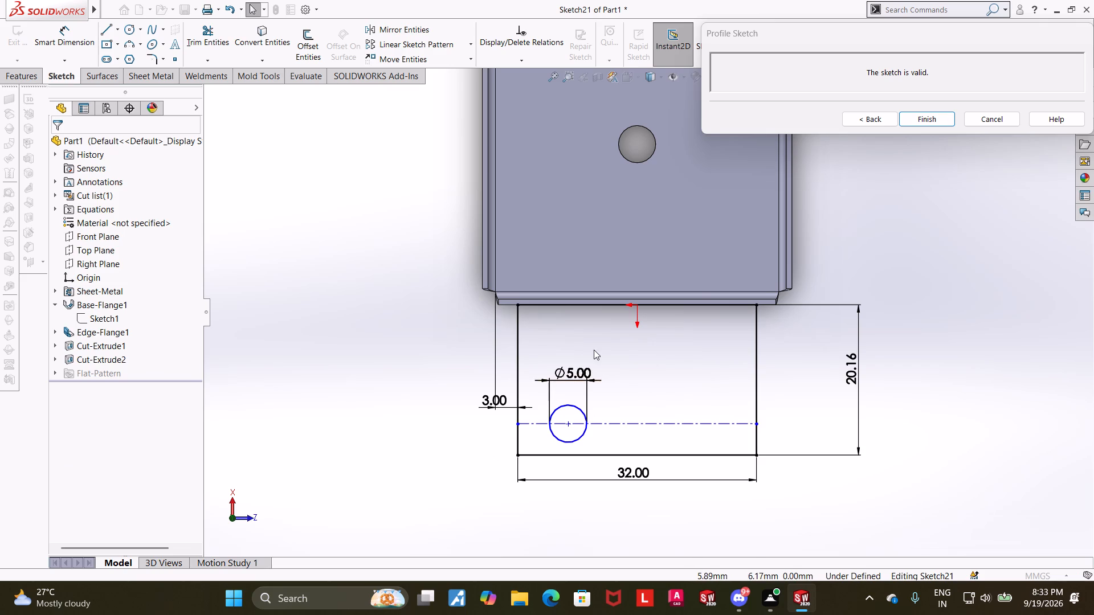
Dimension the distance along Z from the circle's center to the midpoint of the profile's outer edge as 7.5 mm.
{"action": "left_click", "coordinate": [75, 42]}
{"action": "left_click", "coordinate": [569, 425]}
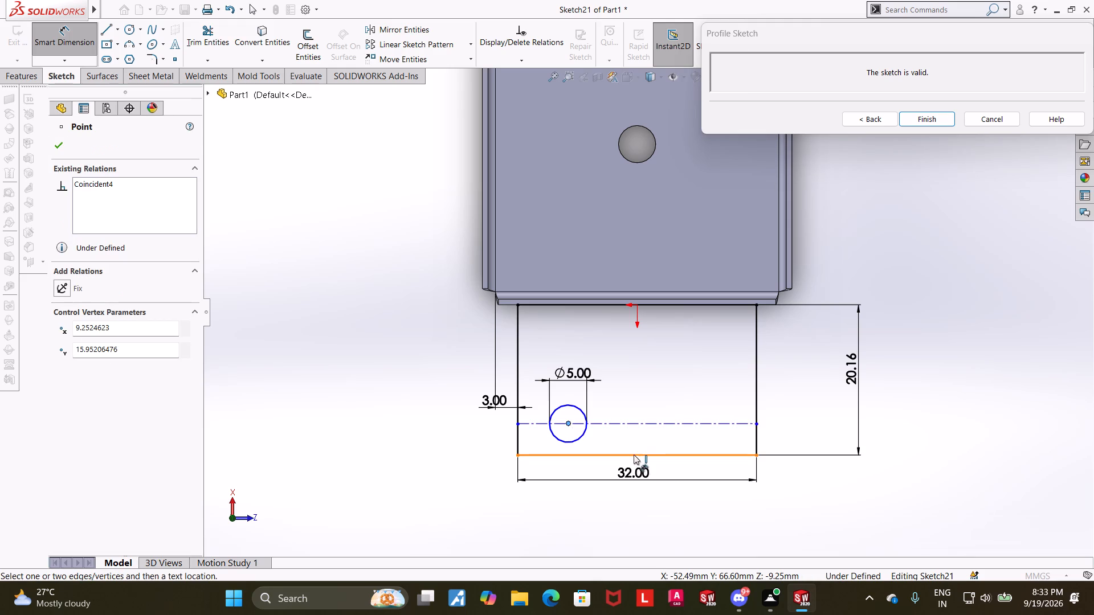
{"action": "left_click", "coordinate": [636, 455]}
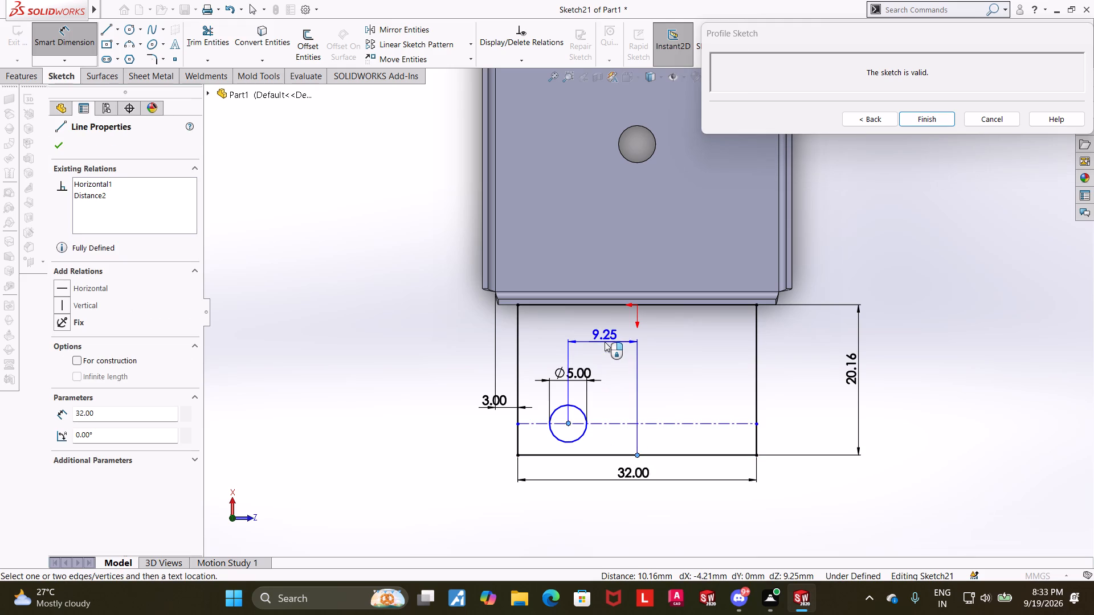
{"action": "left_click", "coordinate": [605, 346]}
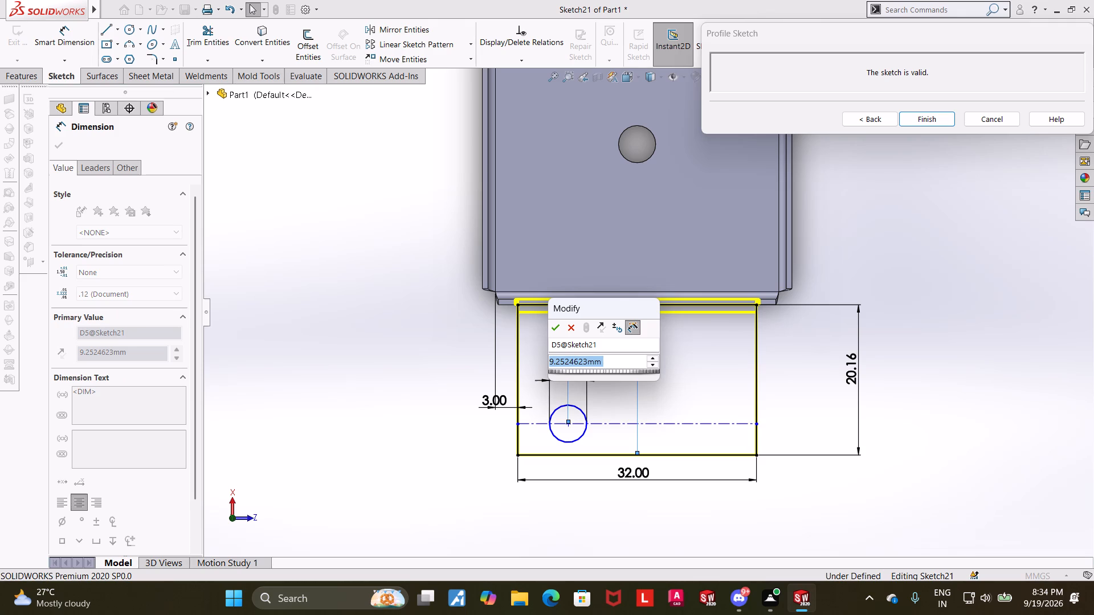
{"action": "type", "text": "7.5"}
{"action": "key", "text": "Return"}
{"action": "key", "text": "Escape"}
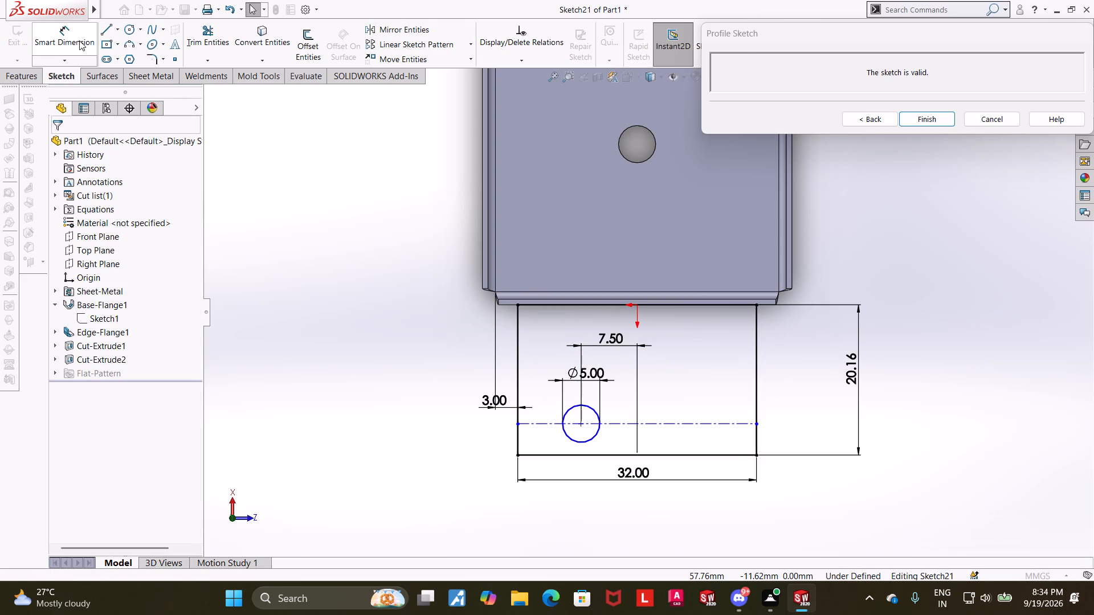
{"action": "key", "text": "Escape"}
{"action": "key", "text": "Escape"}
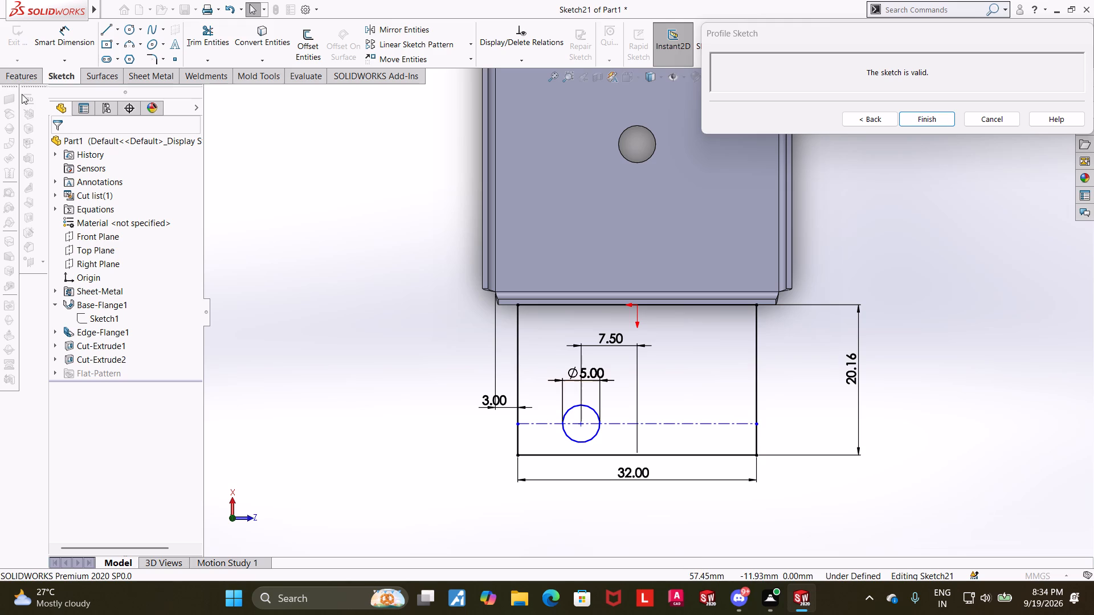
Dimension the distance between the profile's outer edge and the centerline through the circle as 5 mm.
{"action": "left_click", "coordinate": [75, 39]}
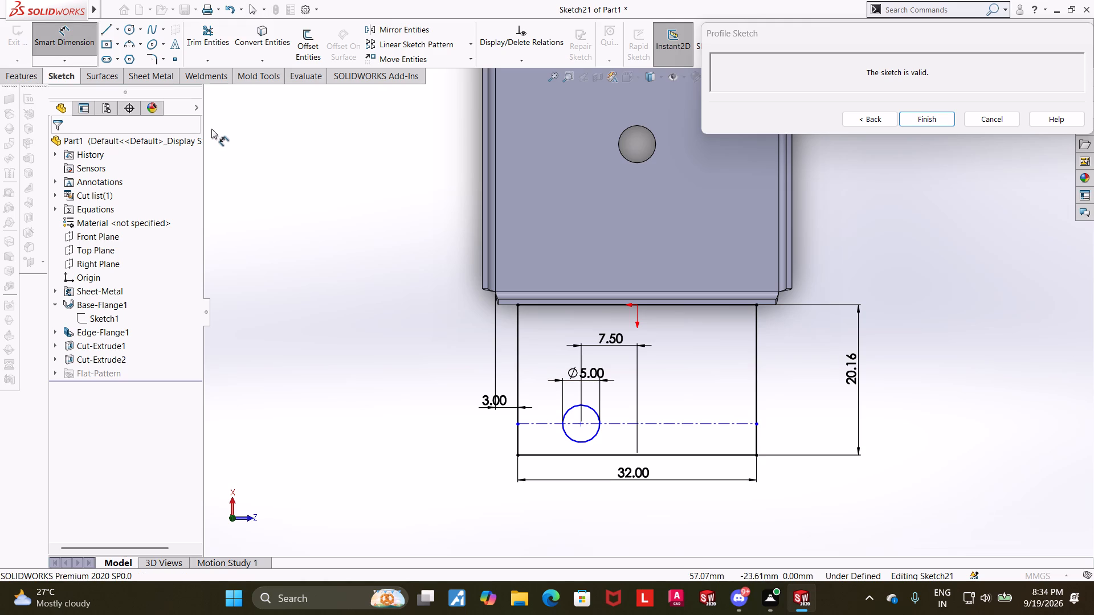
{"action": "left_click", "coordinate": [537, 454]}
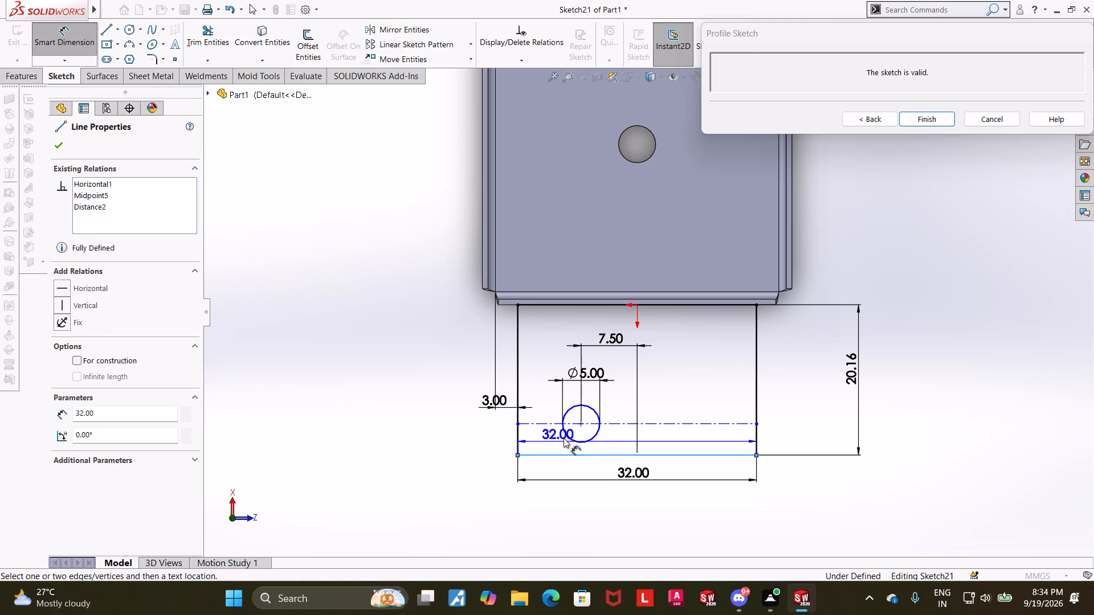
{"action": "left_click", "coordinate": [543, 424]}
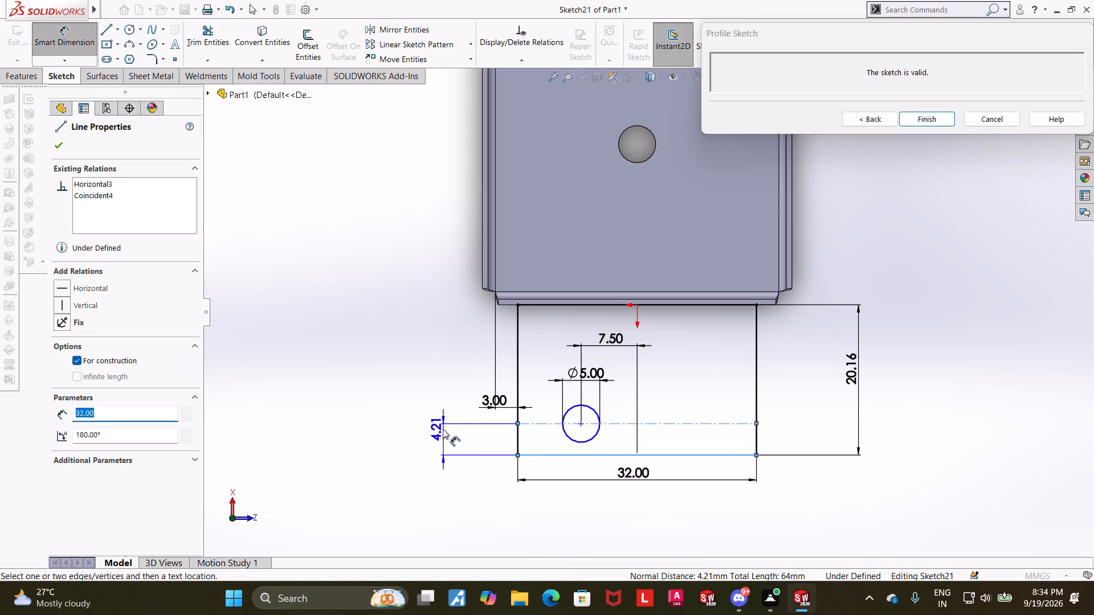
{"action": "left_click", "coordinate": [440, 430]}
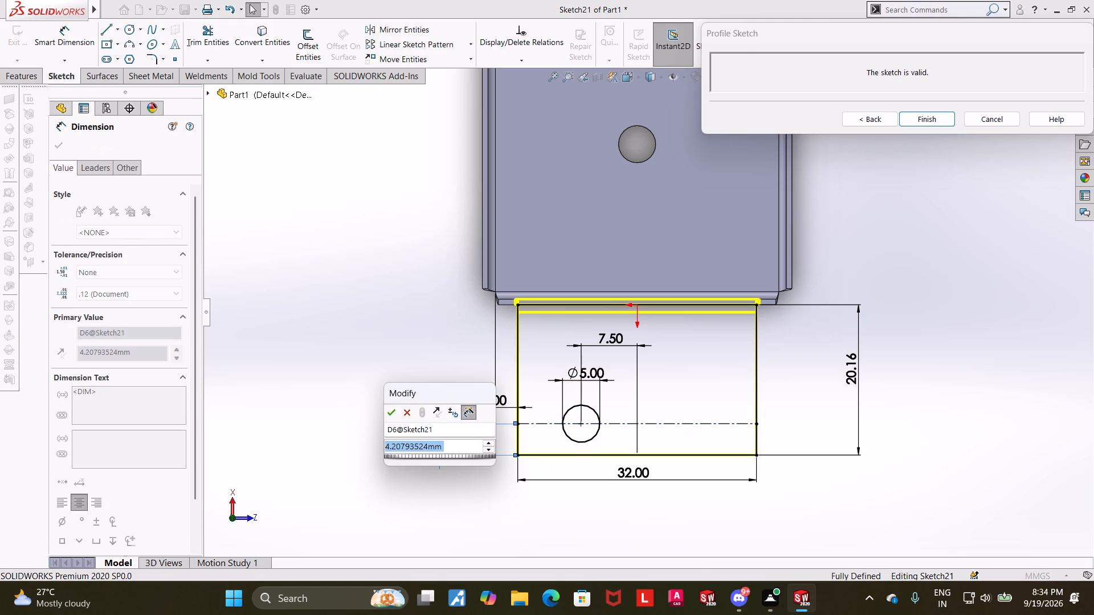
{"action": "key", "text": "5"}
{"action": "key", "text": "Return"}
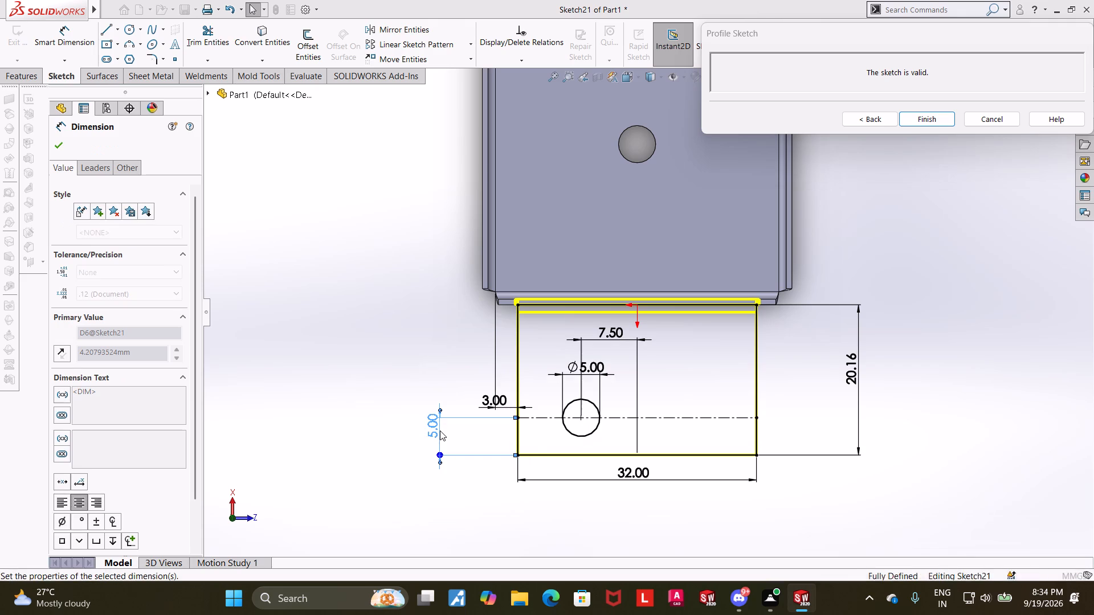
{"action": "key", "text": "Escape"}
{"action": "key", "text": "Escape"}
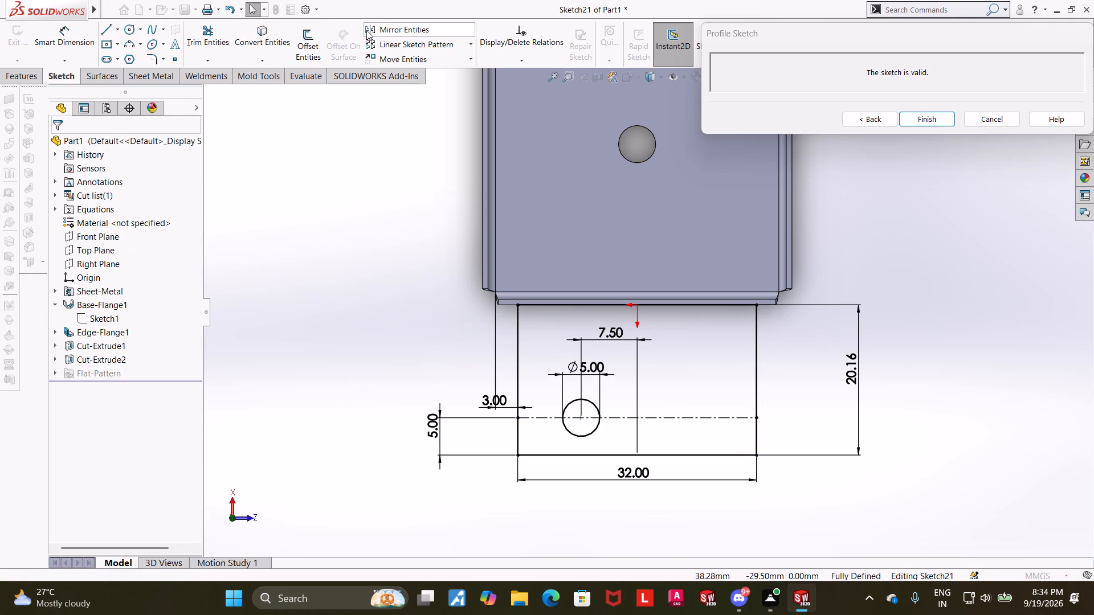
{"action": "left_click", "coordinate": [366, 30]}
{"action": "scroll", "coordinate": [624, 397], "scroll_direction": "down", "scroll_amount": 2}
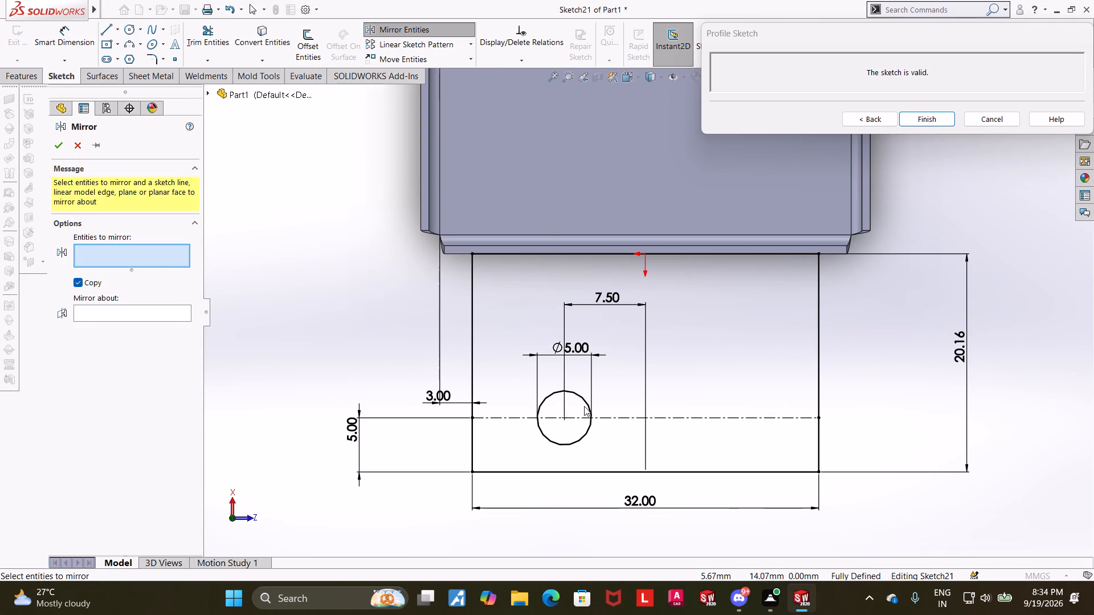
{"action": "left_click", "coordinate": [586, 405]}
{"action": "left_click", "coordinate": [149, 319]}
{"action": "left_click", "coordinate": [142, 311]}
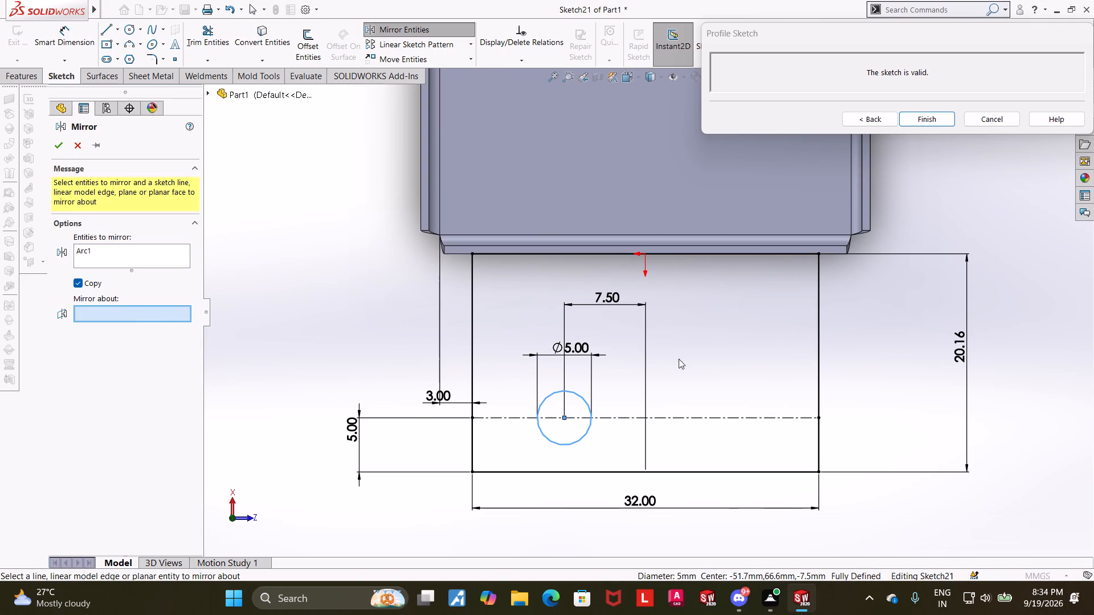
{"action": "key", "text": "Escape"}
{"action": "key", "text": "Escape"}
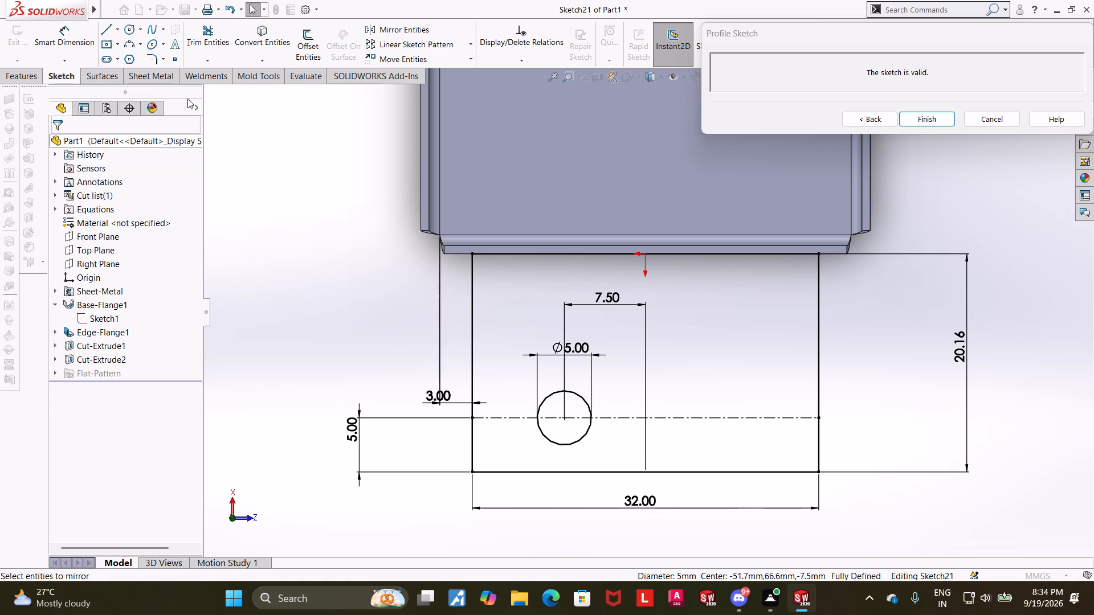
Sketch a perpendicular centerline from the midpoint of the profile's outer edge toward the box, ending just short of the attached edge.
{"action": "left_click", "coordinate": [119, 28]}
{"action": "left_click", "coordinate": [121, 56]}
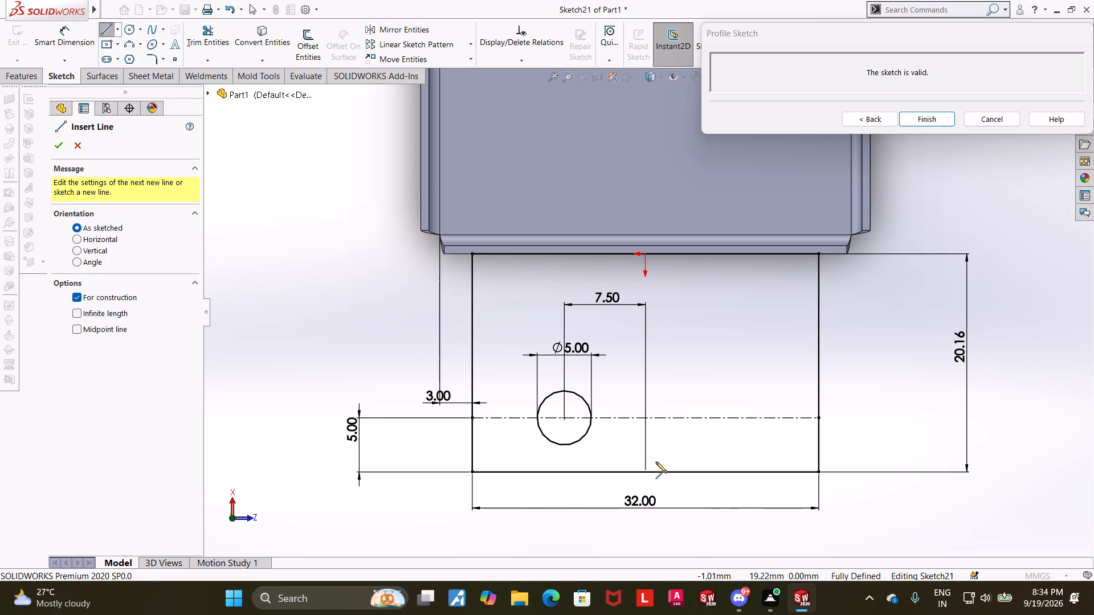
{"action": "left_click", "coordinate": [644, 471]}
{"action": "left_click", "coordinate": [644, 282]}
{"action": "key", "text": "Escape"}
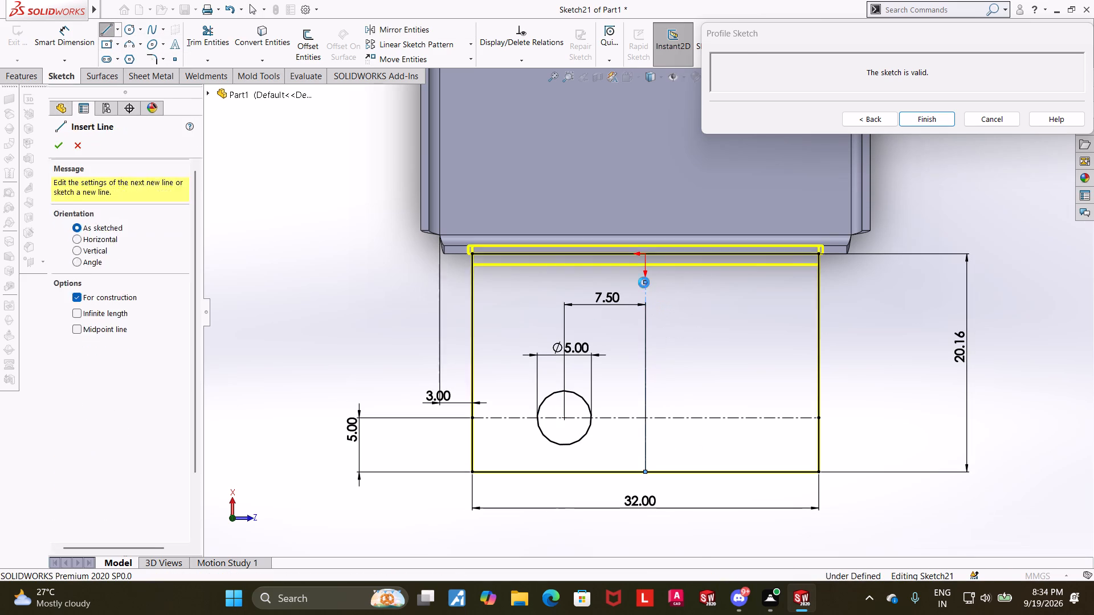
{"action": "key", "text": "Escape"}
{"action": "key", "text": "Escape"}
{"action": "key", "text": "Escape"}
Mirror the 5 mm circle about the perpendicular centerline through the flange profile's midpoint.
{"action": "left_click", "coordinate": [401, 31]}
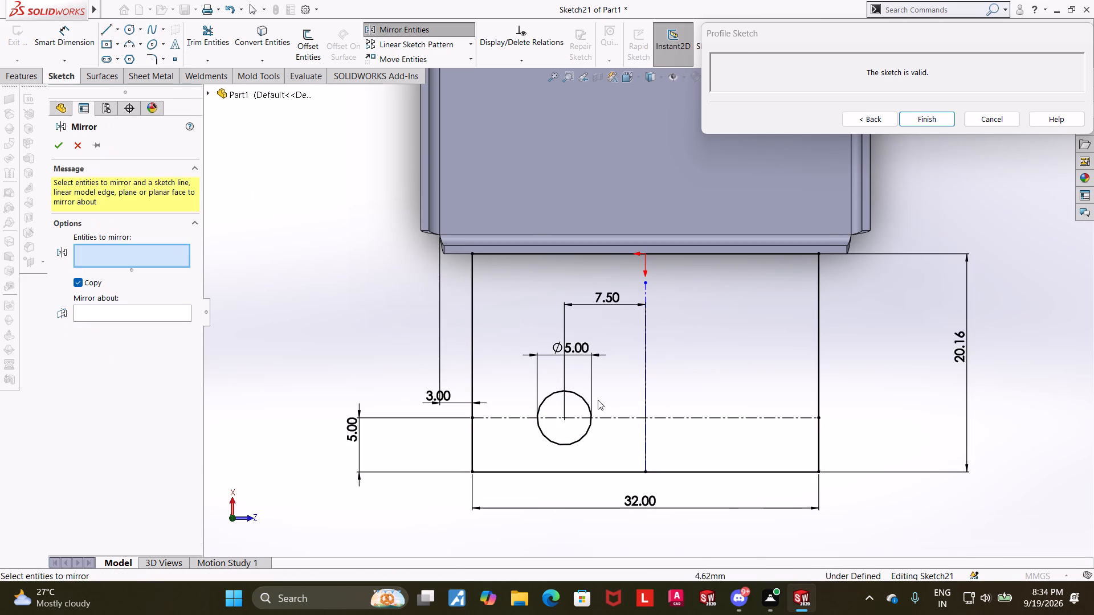
{"action": "left_click", "coordinate": [580, 399]}
{"action": "left_click", "coordinate": [118, 319]}
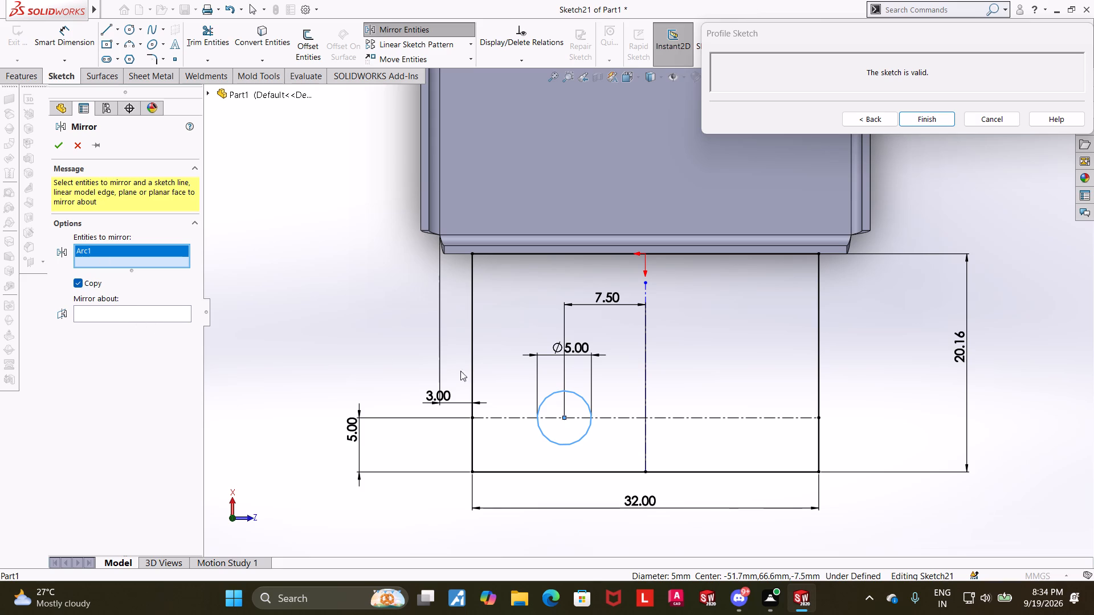
{"action": "left_click", "coordinate": [647, 396]}
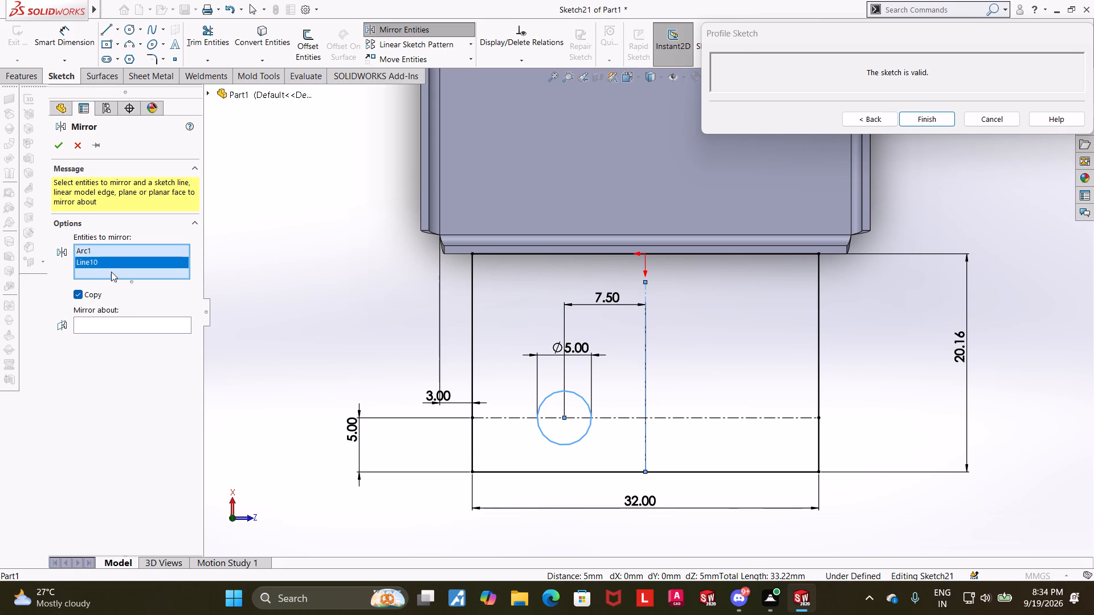
{"action": "right_click", "coordinate": [95, 261]}
{"action": "left_click", "coordinate": [110, 282]}
{"action": "left_click", "coordinate": [129, 319]}
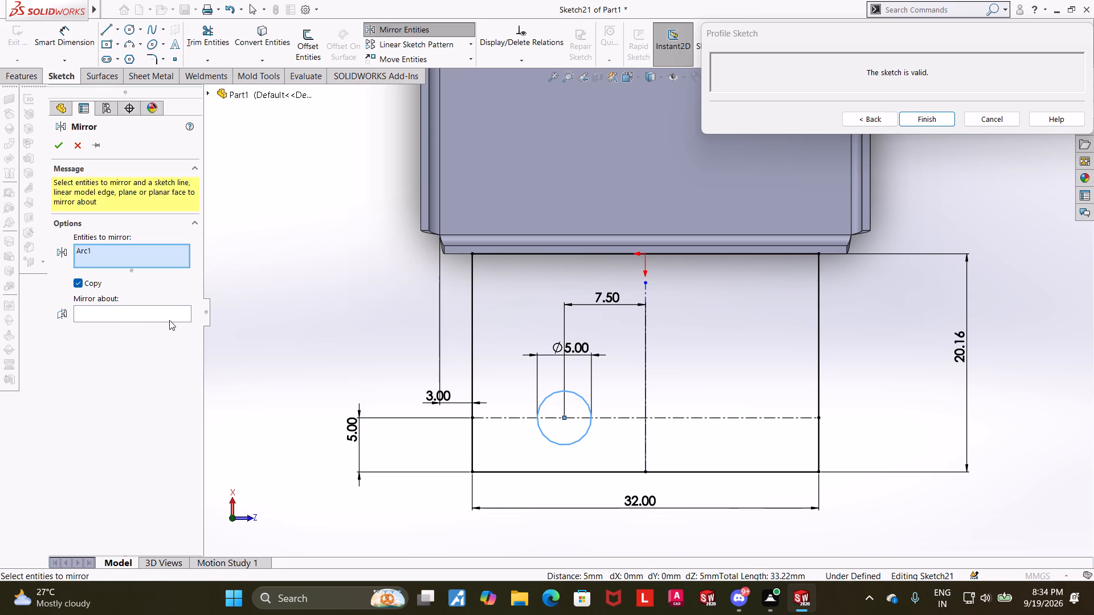
{"action": "left_click", "coordinate": [166, 318]}
{"action": "left_click", "coordinate": [160, 312]}
{"action": "left_click", "coordinate": [646, 289]}
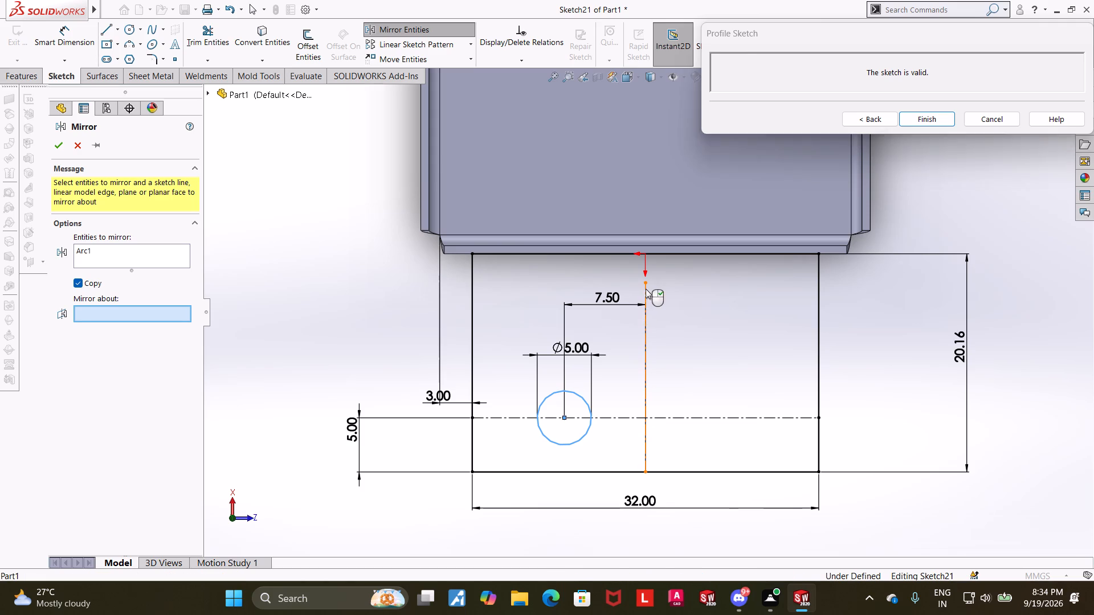
{"action": "left_click", "coordinate": [58, 145]}
{"action": "scroll", "coordinate": [437, 384], "scroll_direction": "up", "scroll_amount": 3}
{"action": "left_click", "coordinate": [1014, 486]}
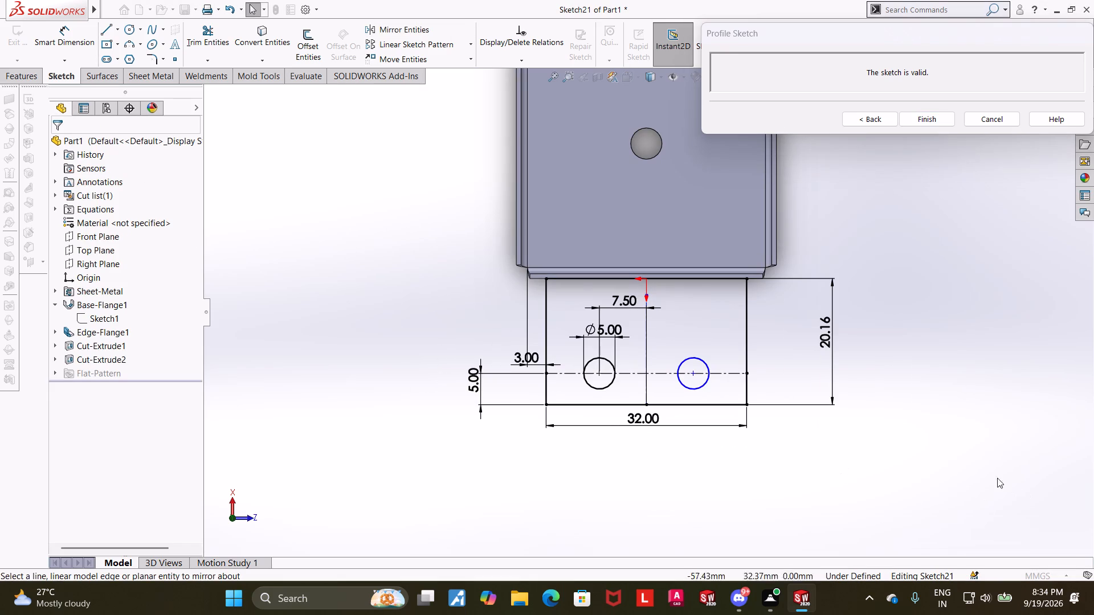
{"action": "scroll", "coordinate": [716, 368], "scroll_direction": "down", "scroll_amount": 2}
{"action": "key", "text": "Escape"}
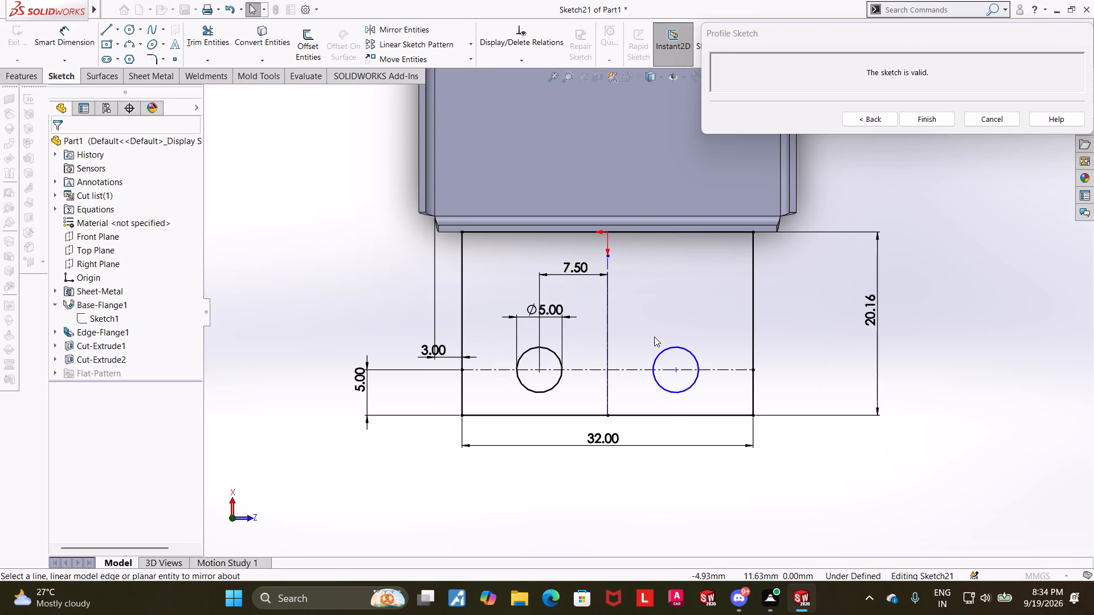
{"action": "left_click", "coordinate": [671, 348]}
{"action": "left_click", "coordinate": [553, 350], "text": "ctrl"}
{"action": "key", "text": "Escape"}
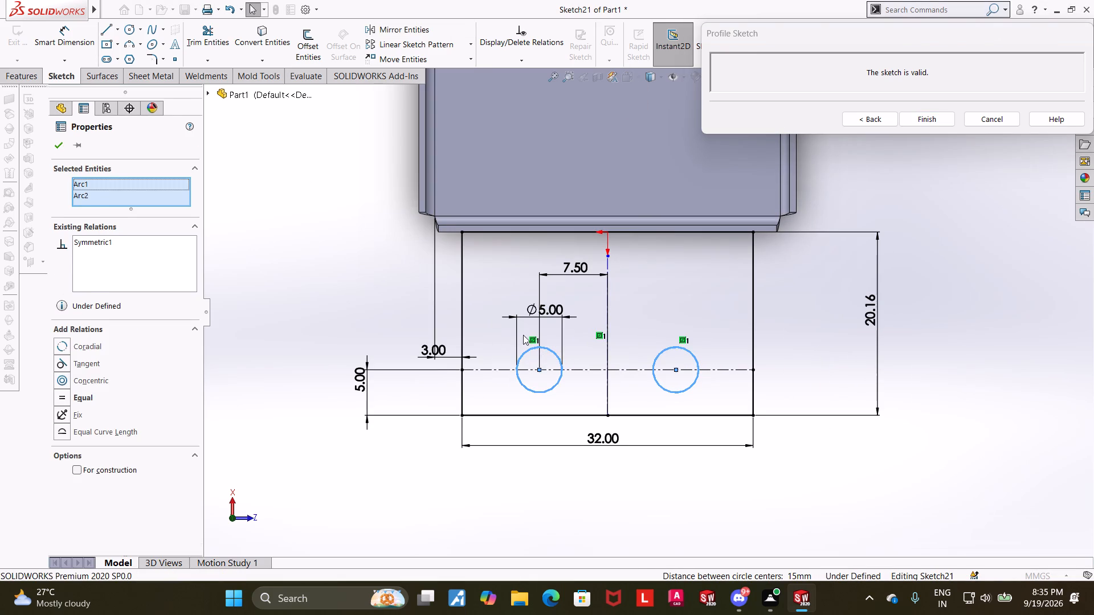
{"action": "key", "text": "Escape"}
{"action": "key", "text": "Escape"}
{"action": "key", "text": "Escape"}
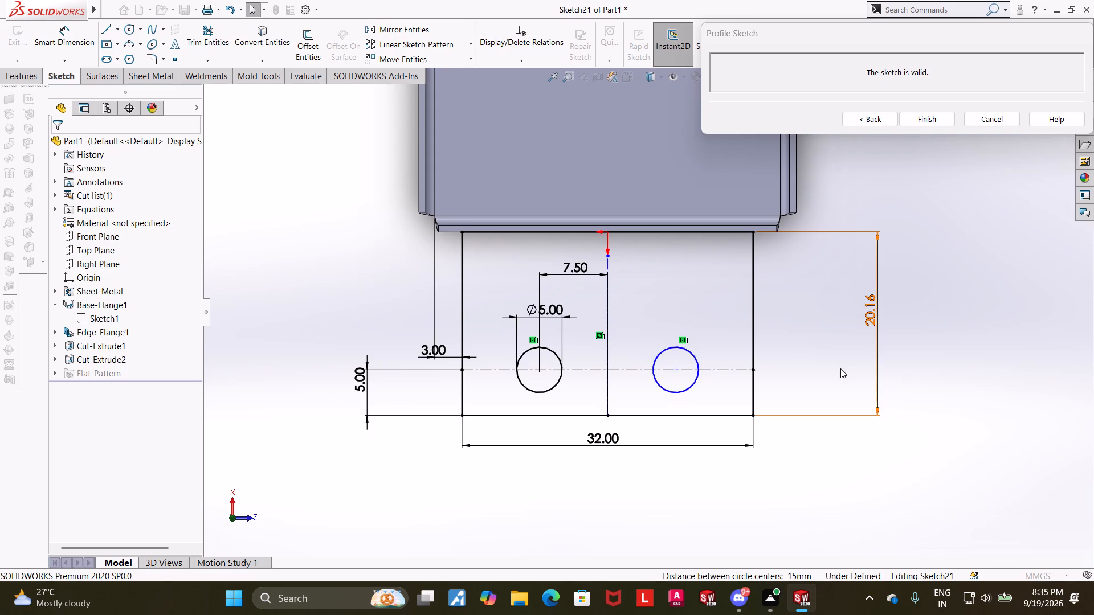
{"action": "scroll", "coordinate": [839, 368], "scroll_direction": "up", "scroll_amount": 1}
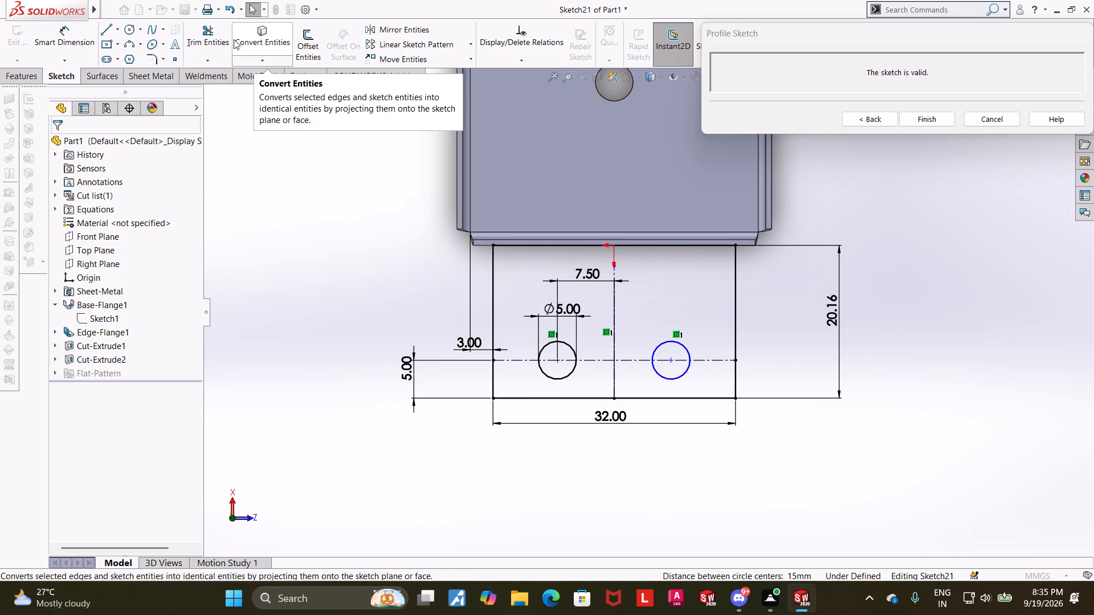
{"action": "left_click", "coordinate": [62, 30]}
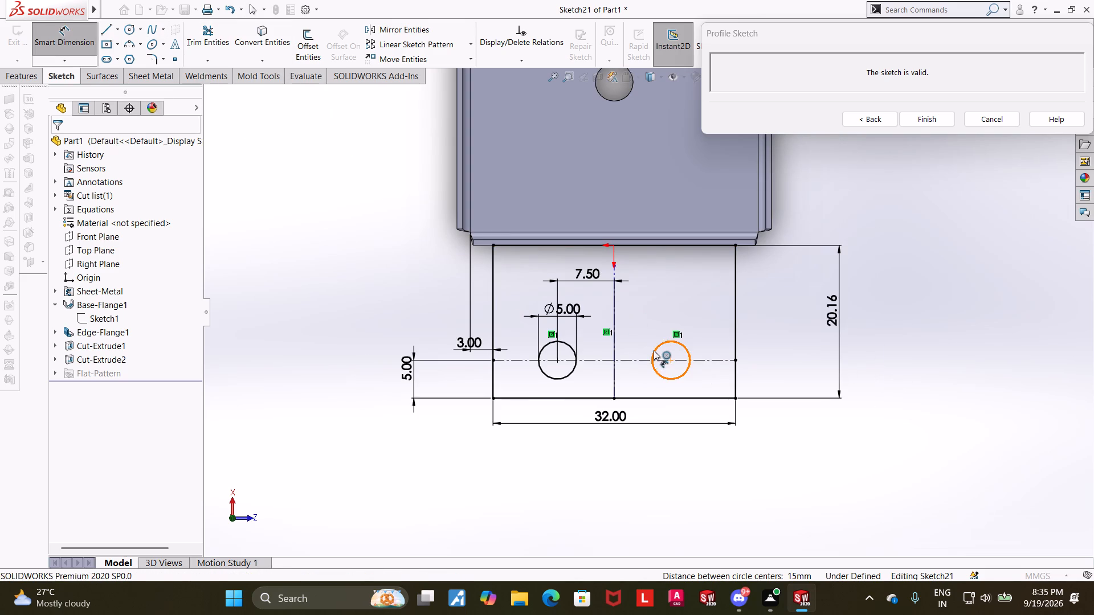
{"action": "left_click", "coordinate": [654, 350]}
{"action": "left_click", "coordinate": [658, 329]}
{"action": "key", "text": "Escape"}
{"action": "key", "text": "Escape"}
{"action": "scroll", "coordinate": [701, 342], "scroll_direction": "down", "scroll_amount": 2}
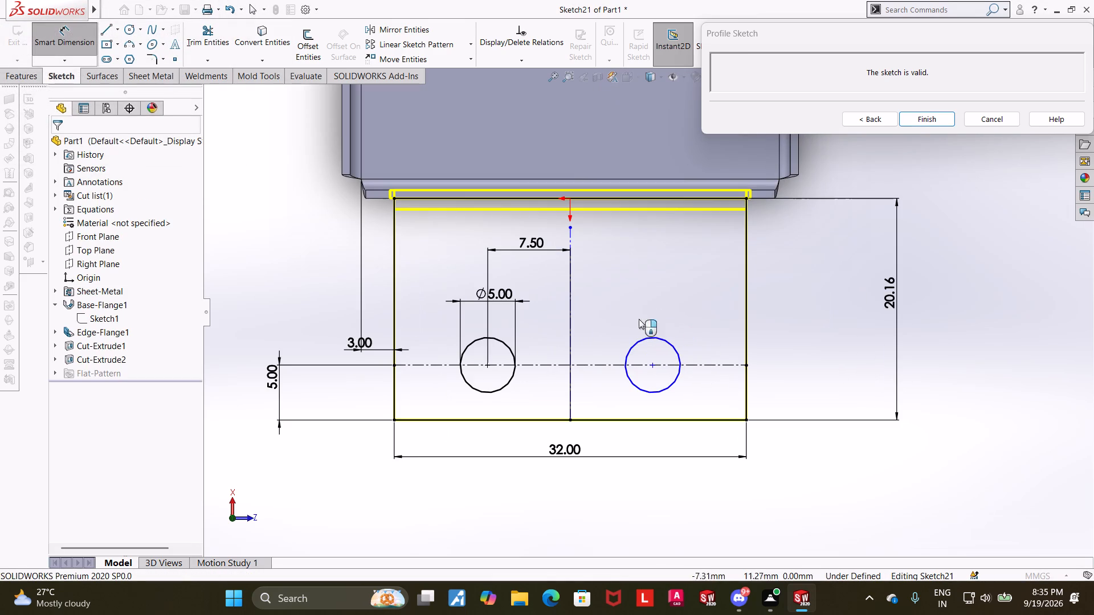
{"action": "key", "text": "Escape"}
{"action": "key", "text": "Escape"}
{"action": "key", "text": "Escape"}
Dimension the distance between the centers of the two circles as 15 mm.
{"action": "left_click", "coordinate": [81, 35]}
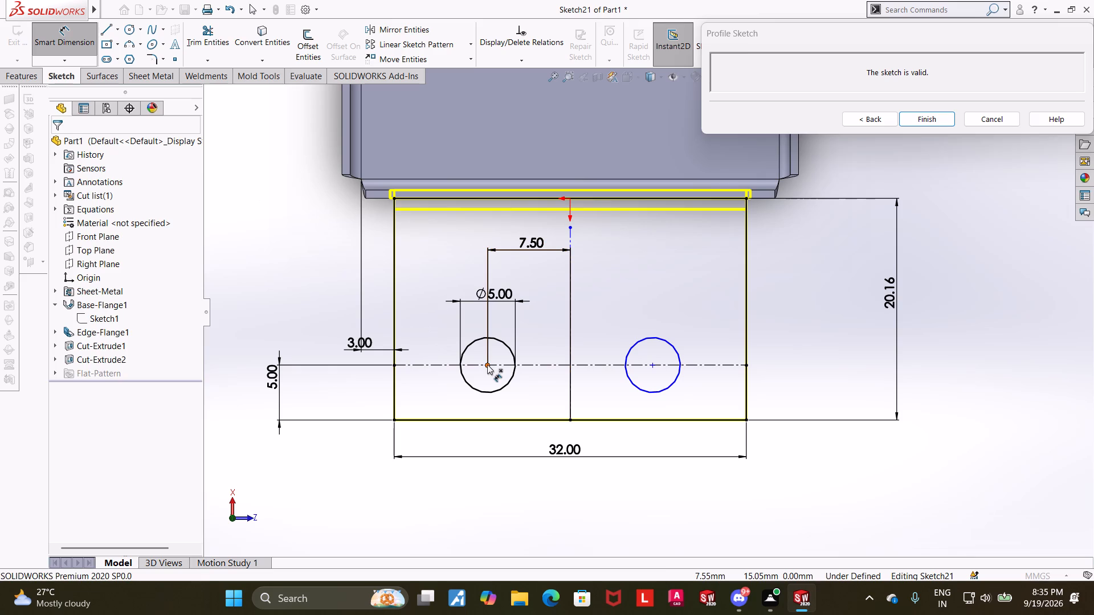
{"action": "left_click", "coordinate": [487, 364]}
{"action": "left_click", "coordinate": [655, 367]}
{"action": "left_click", "coordinate": [601, 540]}
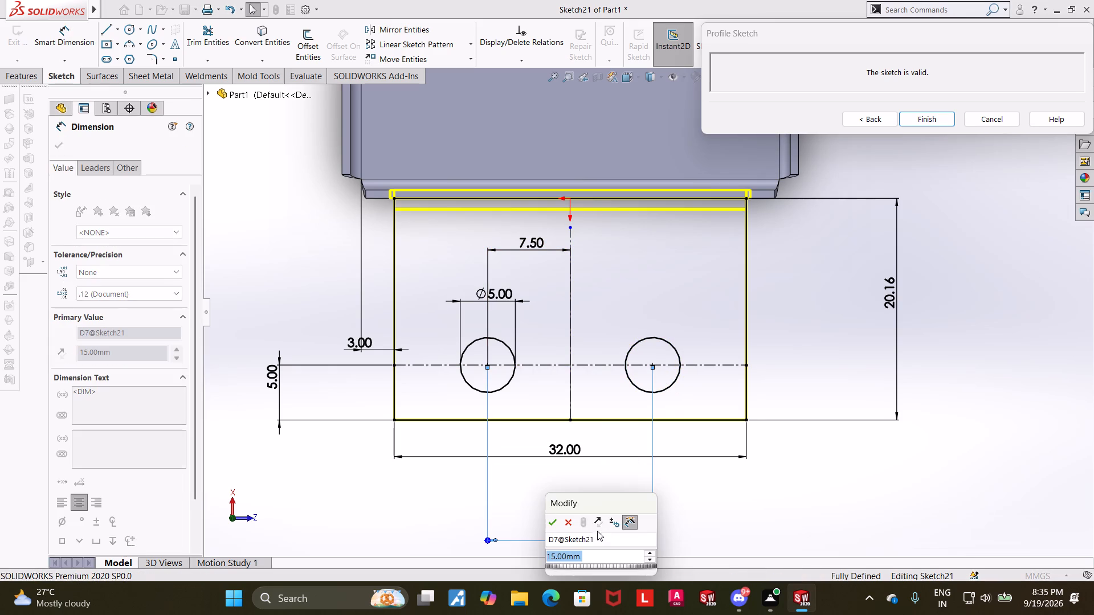
{"action": "left_click", "coordinate": [560, 519]}
{"action": "left_click", "coordinate": [895, 493]}
{"action": "scroll", "coordinate": [891, 457], "scroll_direction": "up", "scroll_amount": 2}
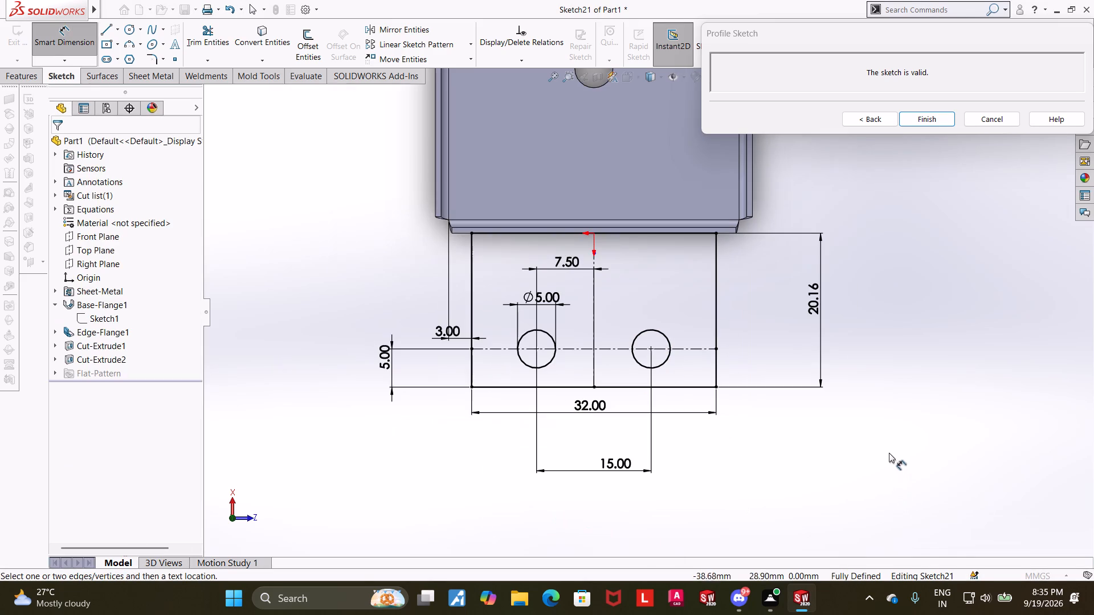
Finish the profile sketch to create the mounting flange with its two holes.
{"action": "left_click", "coordinate": [921, 117]}
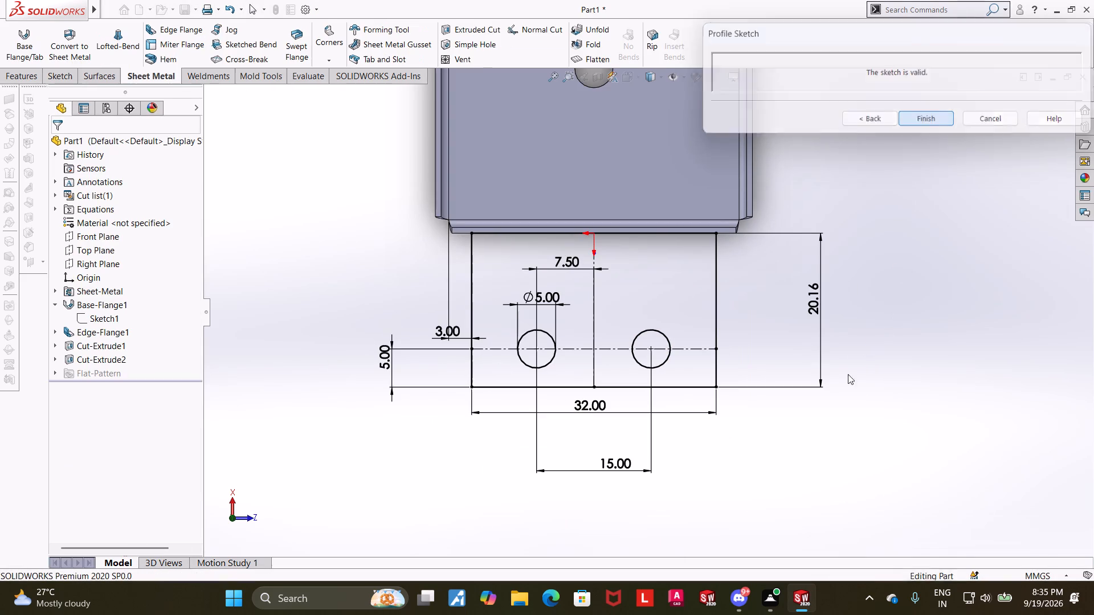
{"action": "middle_click_drag", "start_coordinate": [736, 451], "coordinate": [744, 340]}
{"action": "left_click", "coordinate": [787, 355]}
{"action": "scroll", "coordinate": [806, 363], "scroll_direction": "up", "scroll_amount": 2}
{"action": "middle_click_drag", "start_coordinate": [782, 363], "coordinate": [838, 378]}
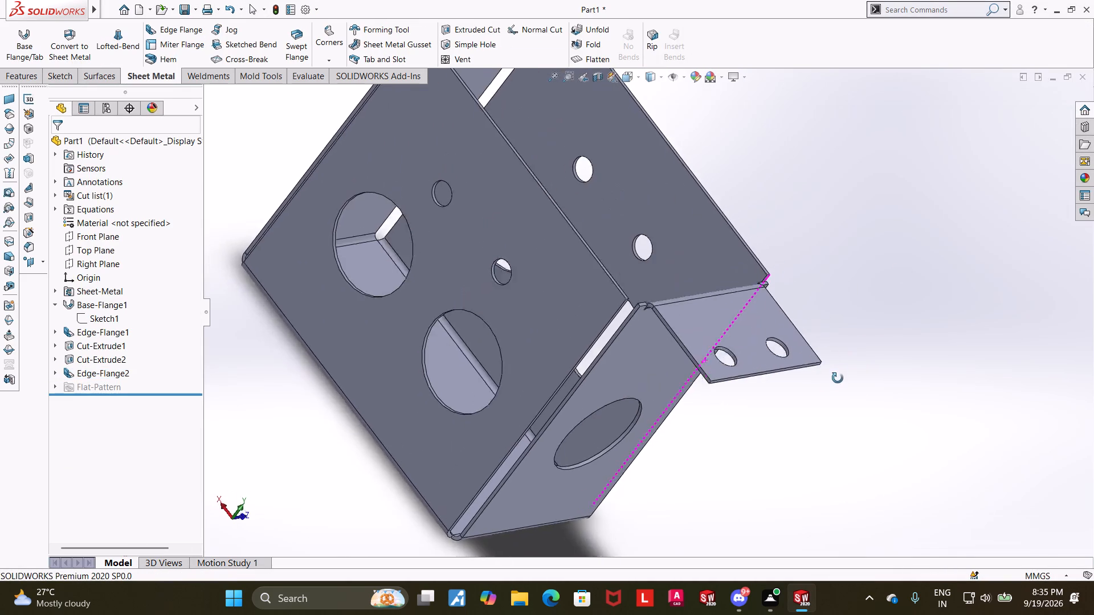
{"action": "middle_click_drag", "start_coordinate": [838, 378], "coordinate": [824, 388]}
{"action": "scroll", "coordinate": [822, 388], "scroll_direction": "up", "scroll_amount": 1}
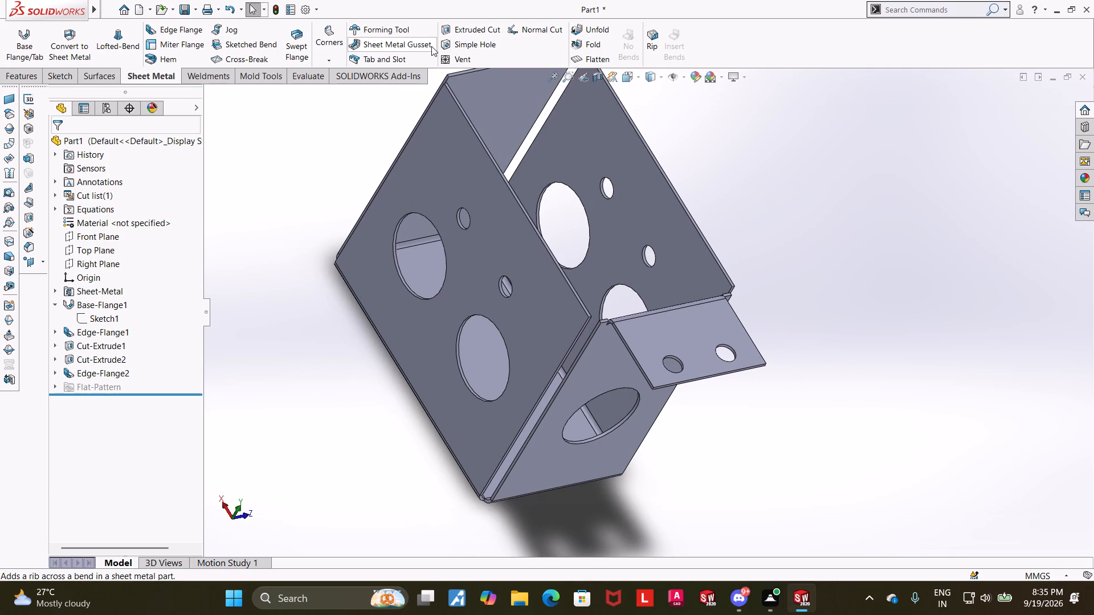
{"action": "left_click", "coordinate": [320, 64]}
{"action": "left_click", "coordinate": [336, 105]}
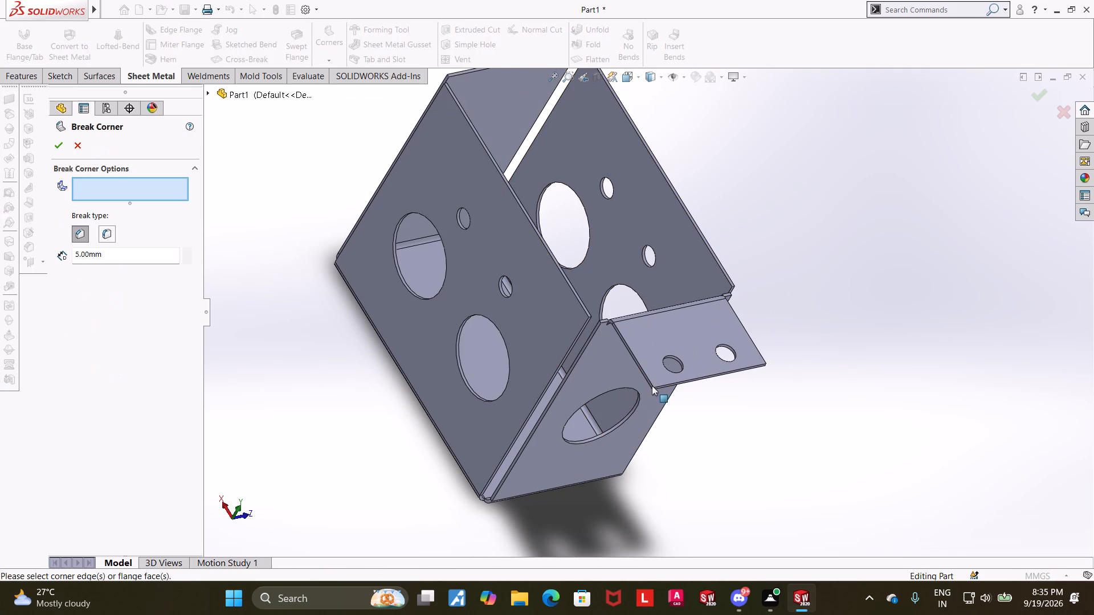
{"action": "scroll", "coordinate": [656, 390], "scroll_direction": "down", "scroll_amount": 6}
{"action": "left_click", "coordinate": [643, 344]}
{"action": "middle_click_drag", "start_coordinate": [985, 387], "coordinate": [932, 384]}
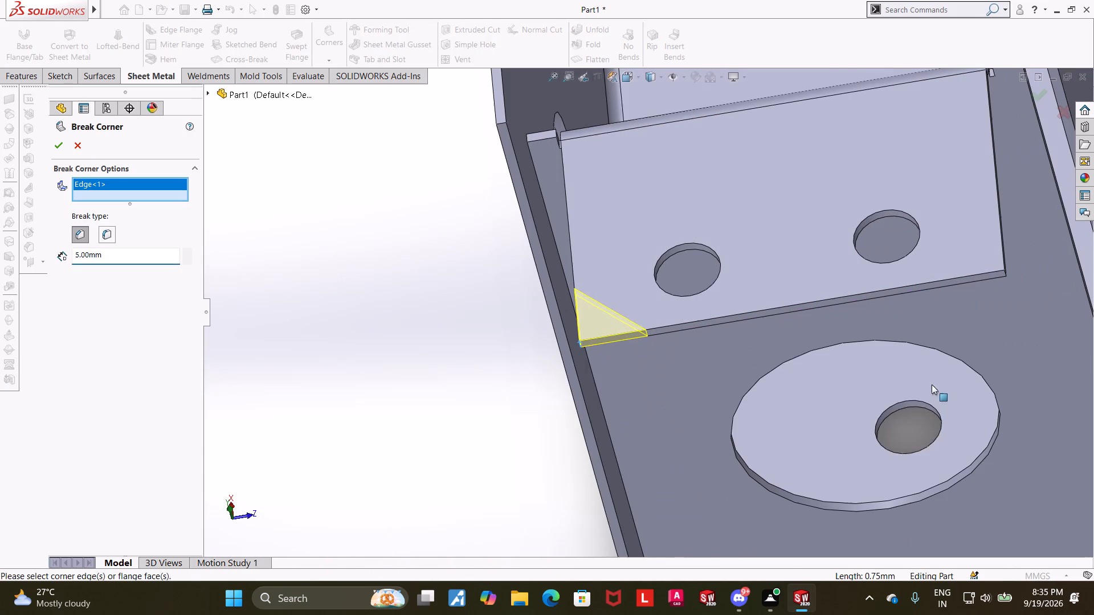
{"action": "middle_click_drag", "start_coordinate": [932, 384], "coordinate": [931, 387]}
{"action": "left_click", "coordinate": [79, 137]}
Edit the mounting flange (Edge-Flange2) and set its flange position to Bend Outside.
{"action": "scroll", "coordinate": [243, 317], "scroll_direction": "up", "scroll_amount": 2}
{"action": "middle_click_drag", "start_coordinate": [336, 322], "coordinate": [340, 323]}
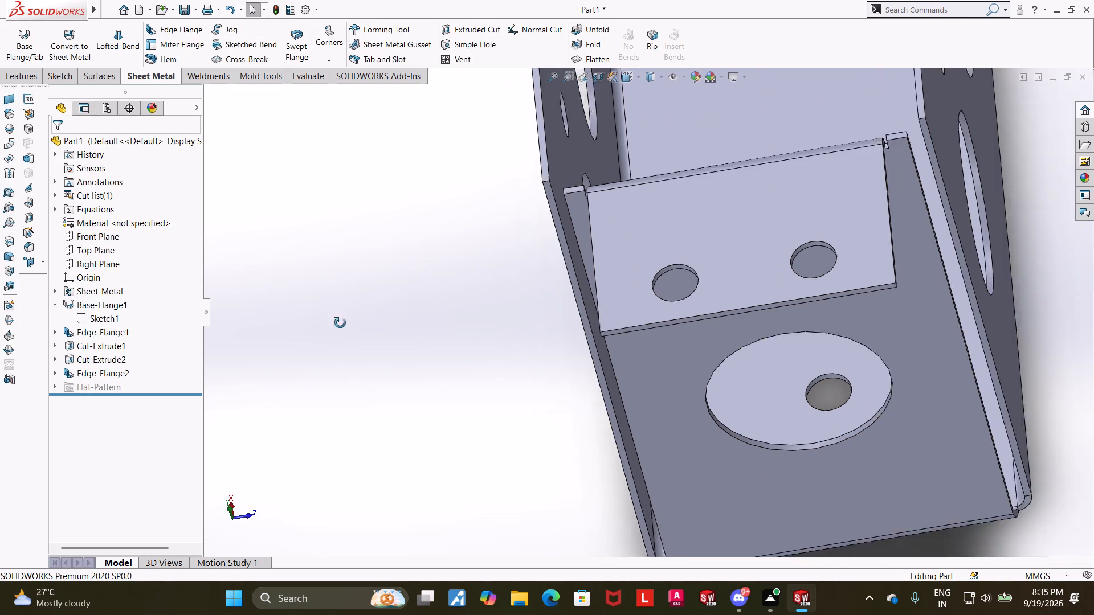
{"action": "middle_click_drag", "start_coordinate": [340, 323], "coordinate": [362, 331]}
{"action": "scroll", "coordinate": [337, 319], "scroll_direction": "up", "scroll_amount": 3}
{"action": "scroll", "coordinate": [585, 238], "scroll_direction": "up", "scroll_amount": 3}
{"action": "scroll", "coordinate": [717, 231], "scroll_direction": "down", "scroll_amount": 2}
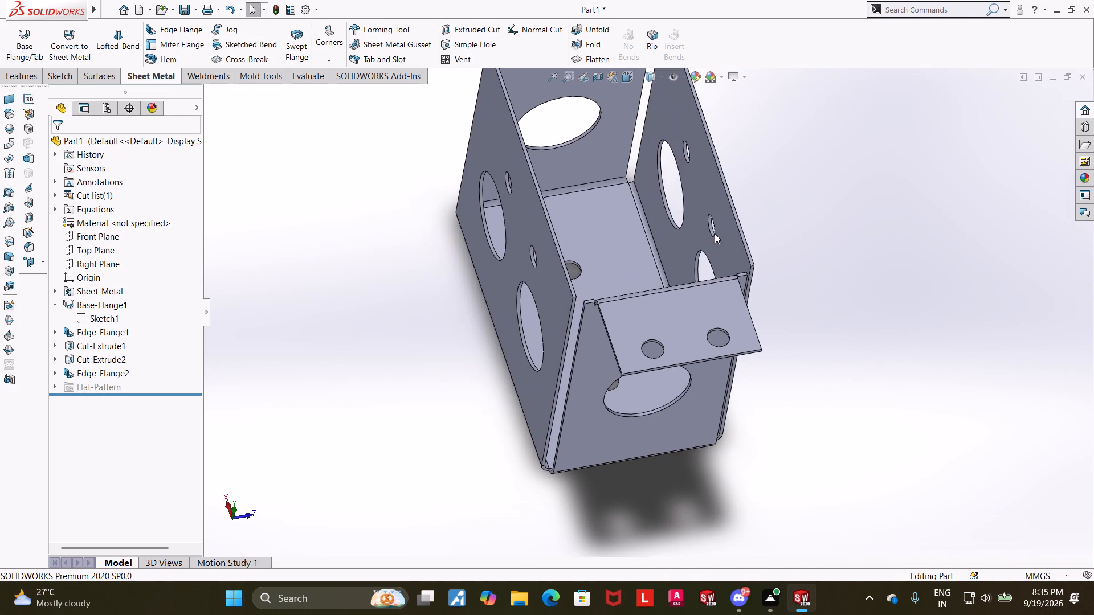
{"action": "middle_click_drag", "start_coordinate": [801, 256], "coordinate": [798, 273]}
{"action": "scroll", "coordinate": [601, 305], "scroll_direction": "down", "scroll_amount": 6}
{"action": "scroll", "coordinate": [866, 332], "scroll_direction": "up", "scroll_amount": 2}
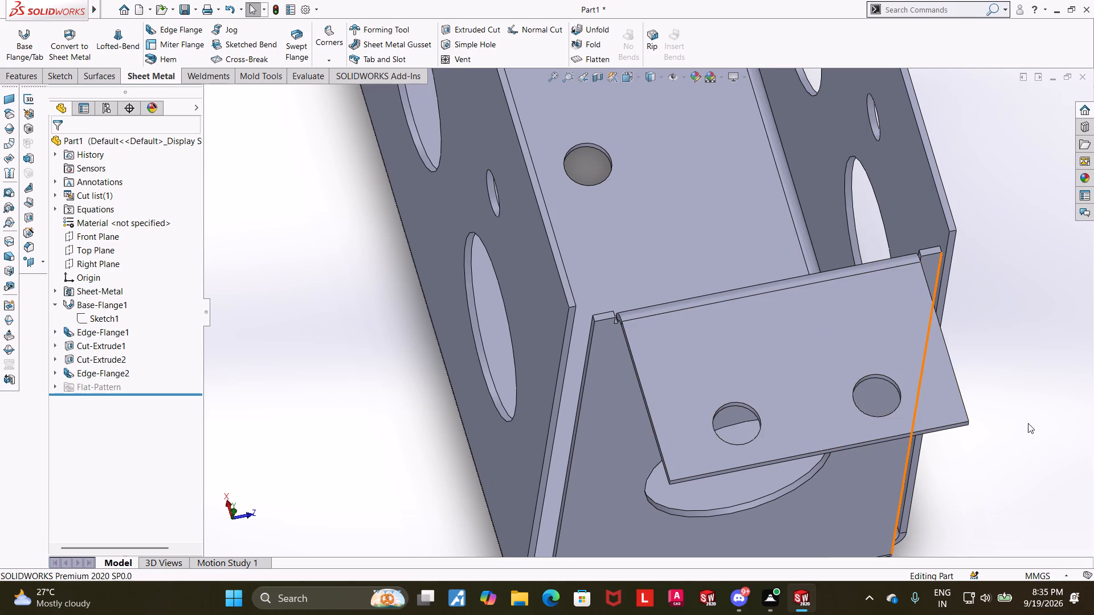
{"action": "scroll", "coordinate": [1011, 387], "scroll_direction": "up", "scroll_amount": 1}
{"action": "middle_click_drag", "start_coordinate": [1002, 385], "coordinate": [998, 232]}
{"action": "scroll", "coordinate": [1001, 233], "scroll_direction": "down", "scroll_amount": 1}
{"action": "left_click", "coordinate": [80, 367]}
{"action": "left_click", "coordinate": [89, 330]}
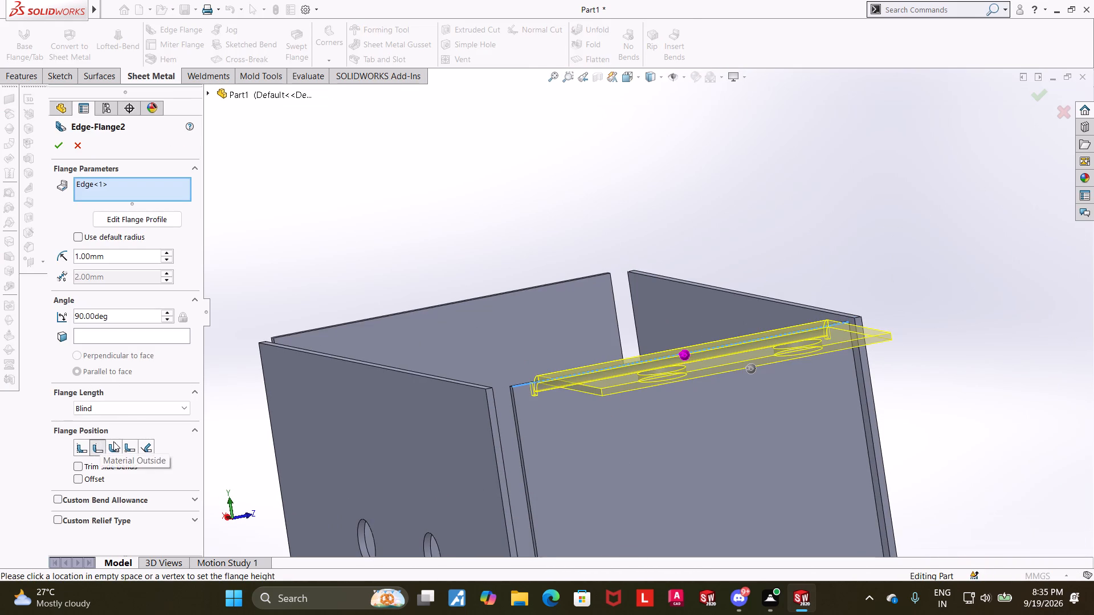
{"action": "left_click", "coordinate": [113, 449]}
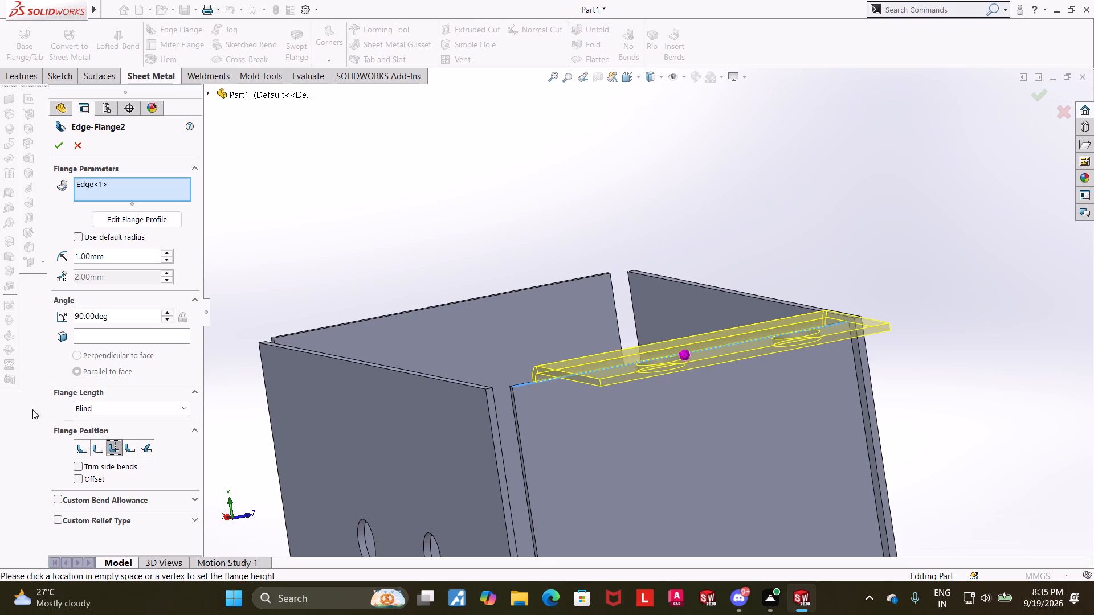
{"action": "left_click", "coordinate": [52, 143]}
{"action": "left_click", "coordinate": [897, 270]}
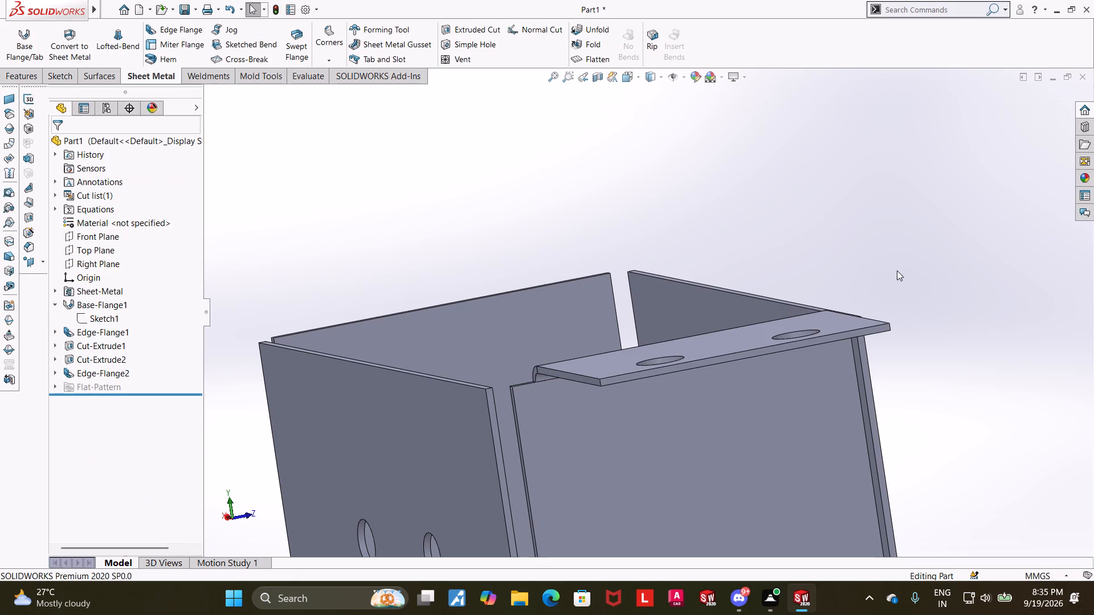
Mirror the mounting flange (Edge-Flange2) about the Right Plane onto the opposite wall of the box.
{"action": "middle_click_drag", "start_coordinate": [907, 268], "coordinate": [901, 281]}
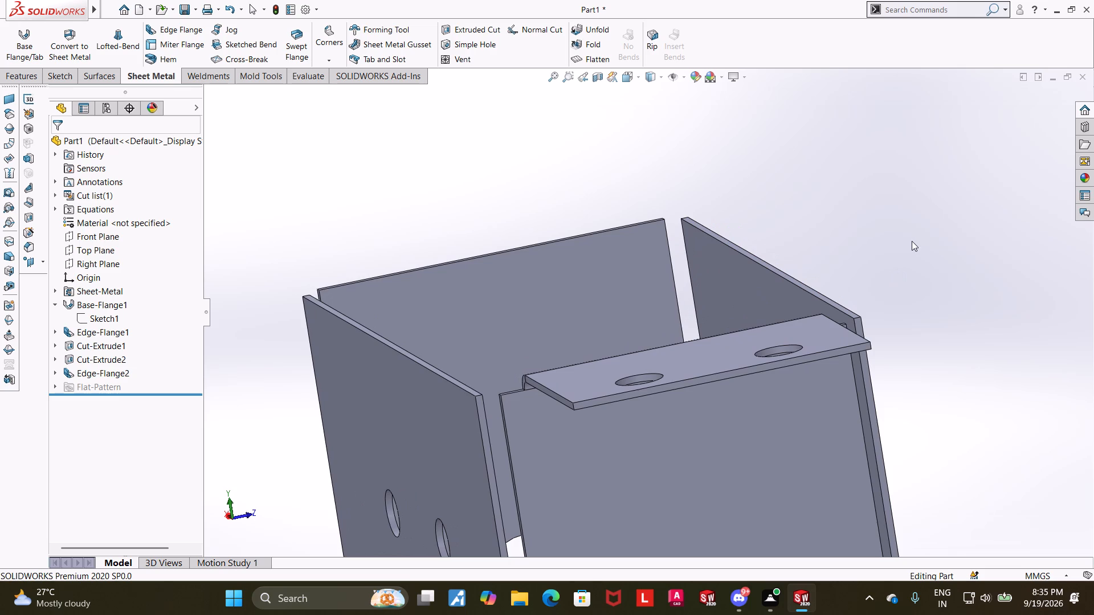
{"action": "scroll", "coordinate": [913, 243], "scroll_direction": "up", "scroll_amount": 2}
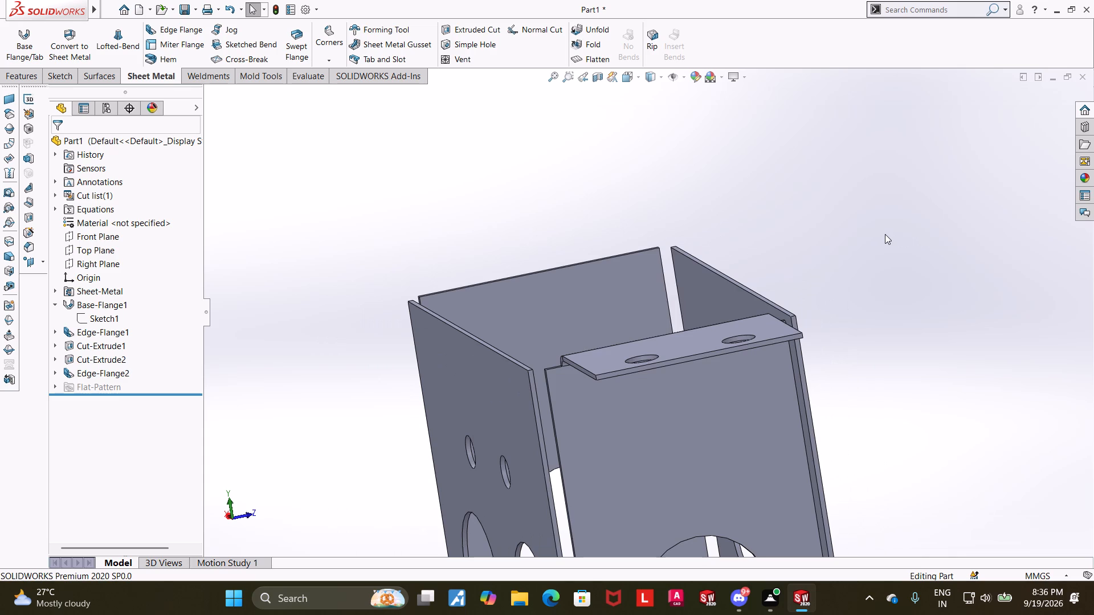
{"action": "middle_click_drag", "start_coordinate": [963, 243], "coordinate": [934, 255]}
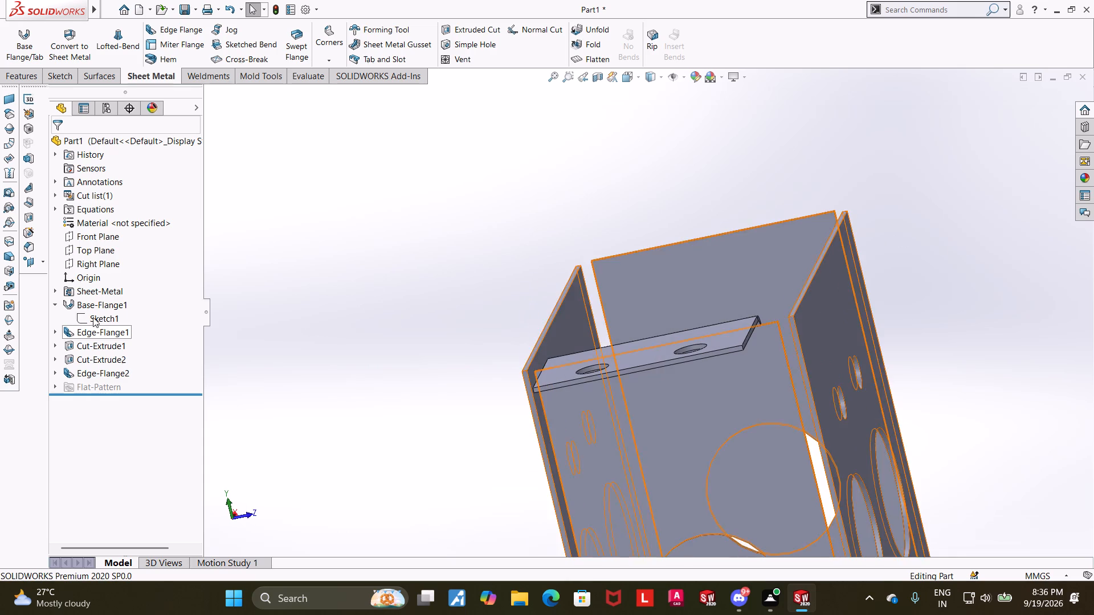
{"action": "middle_click_drag", "start_coordinate": [223, 276], "coordinate": [270, 309]}
{"action": "left_click", "coordinate": [92, 263]}
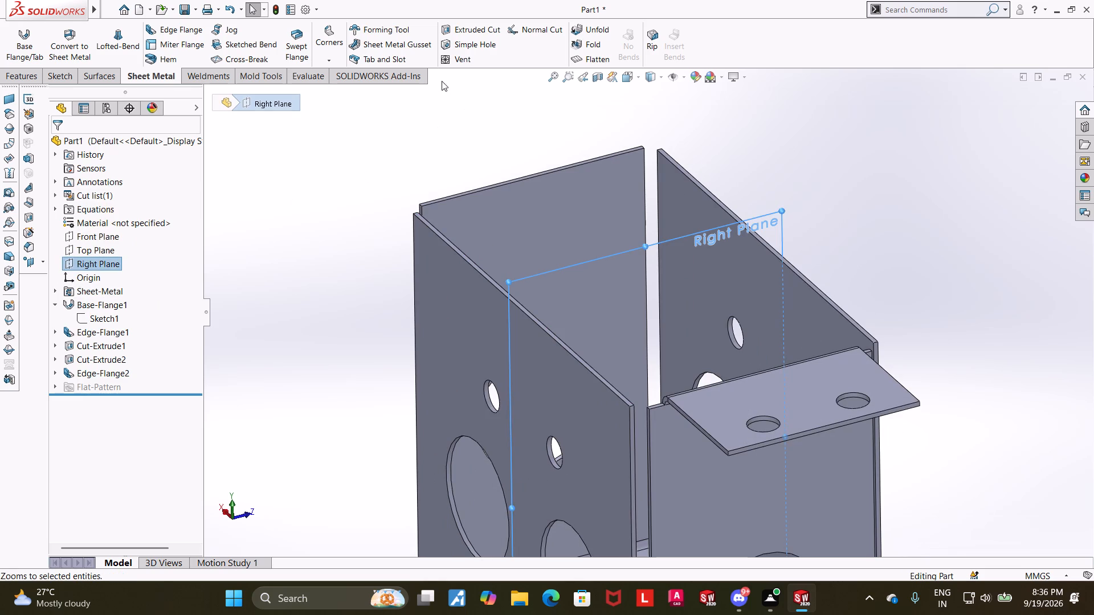
{"action": "left_click", "coordinate": [23, 81]}
{"action": "left_click", "coordinate": [507, 61]}
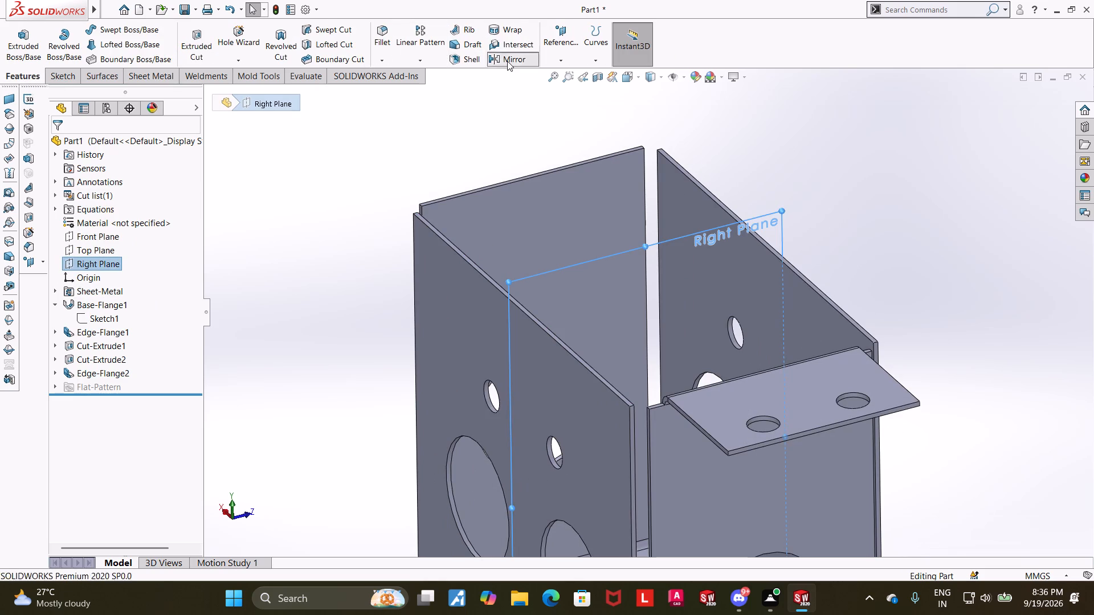
{"action": "left_click", "coordinate": [209, 95]}
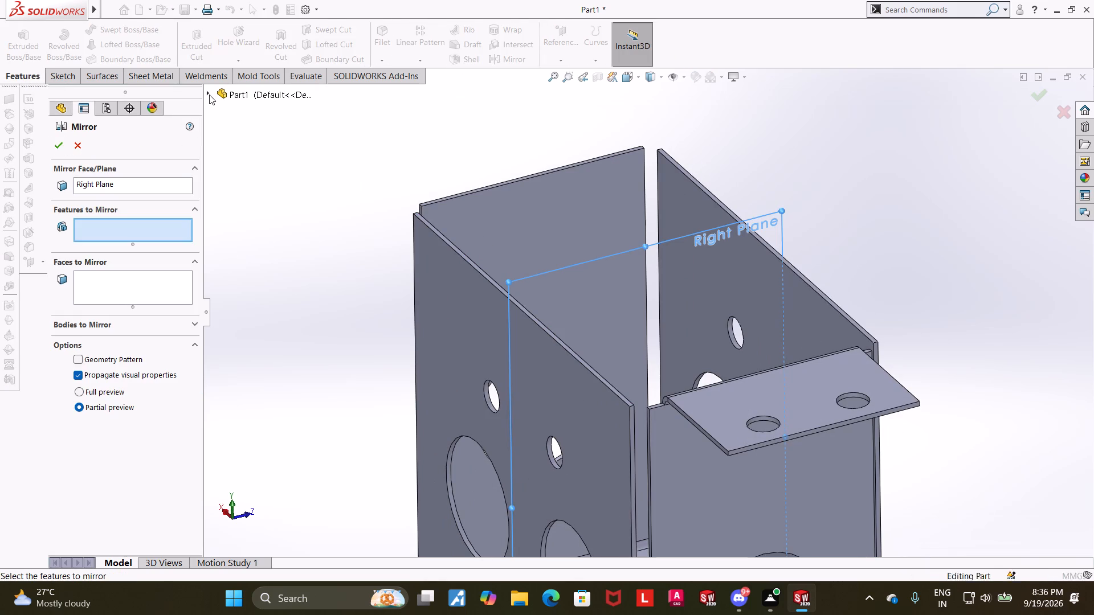
{"action": "left_click", "coordinate": [254, 317]}
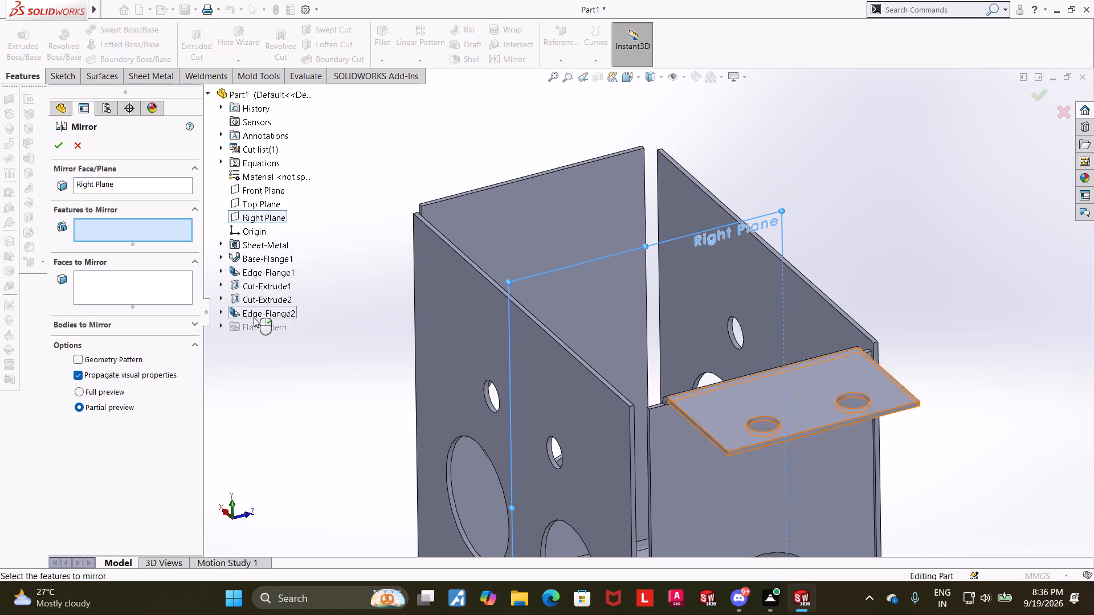
{"action": "left_click", "coordinate": [57, 149]}
{"action": "left_click", "coordinate": [378, 370]}
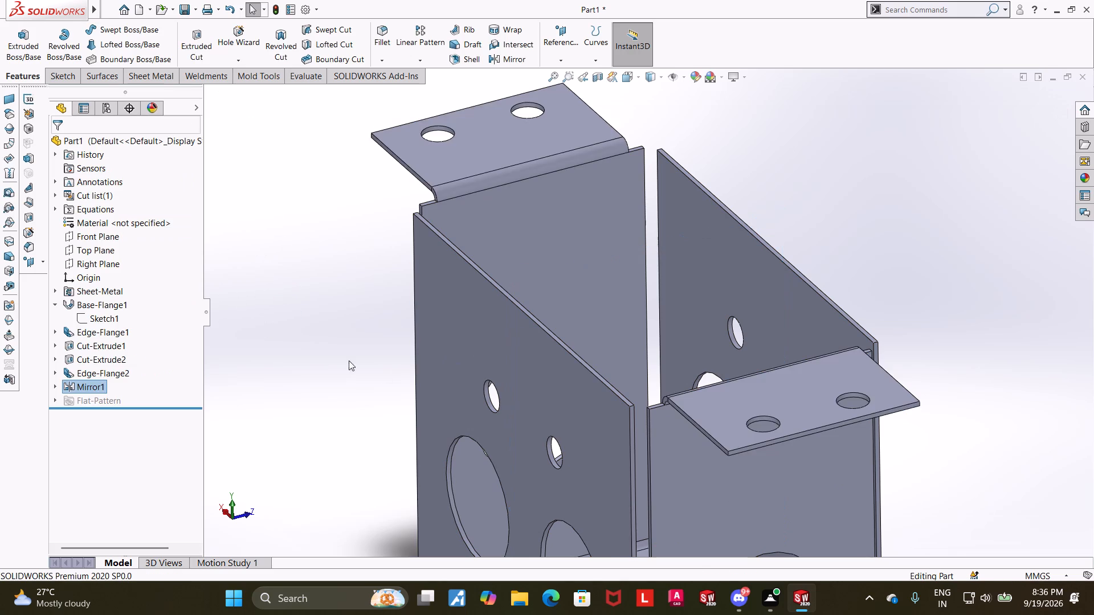
{"action": "scroll", "coordinate": [232, 319], "scroll_direction": "up", "scroll_amount": 3}
{"action": "middle_click_drag", "start_coordinate": [814, 332], "coordinate": [842, 305]}
{"action": "middle_click_drag", "start_coordinate": [861, 290], "coordinate": [882, 302]}
{"action": "middle_click_drag", "start_coordinate": [880, 302], "coordinate": [866, 306]}
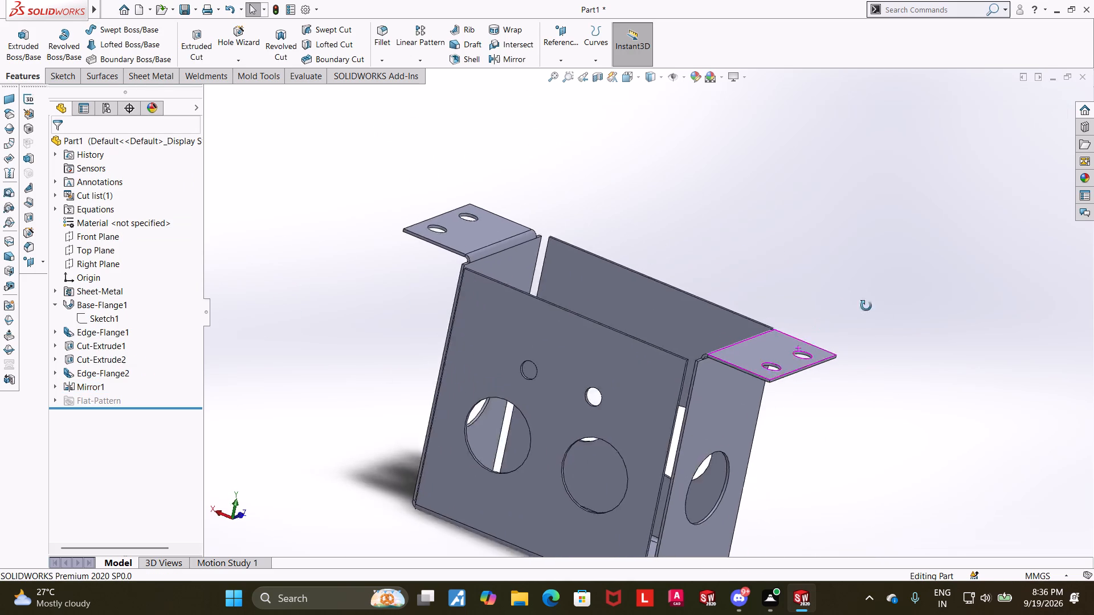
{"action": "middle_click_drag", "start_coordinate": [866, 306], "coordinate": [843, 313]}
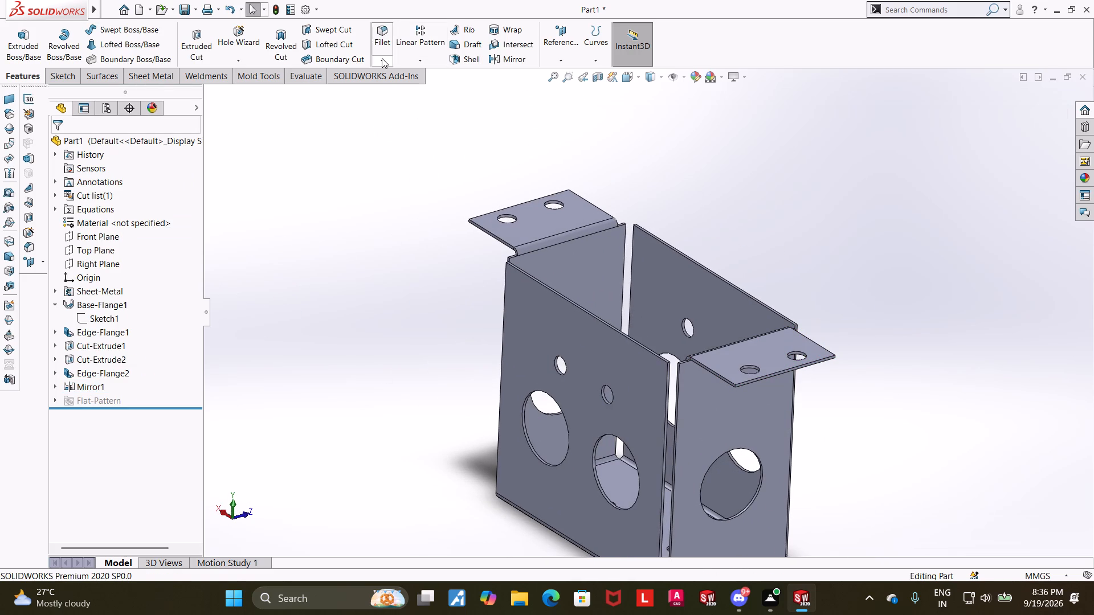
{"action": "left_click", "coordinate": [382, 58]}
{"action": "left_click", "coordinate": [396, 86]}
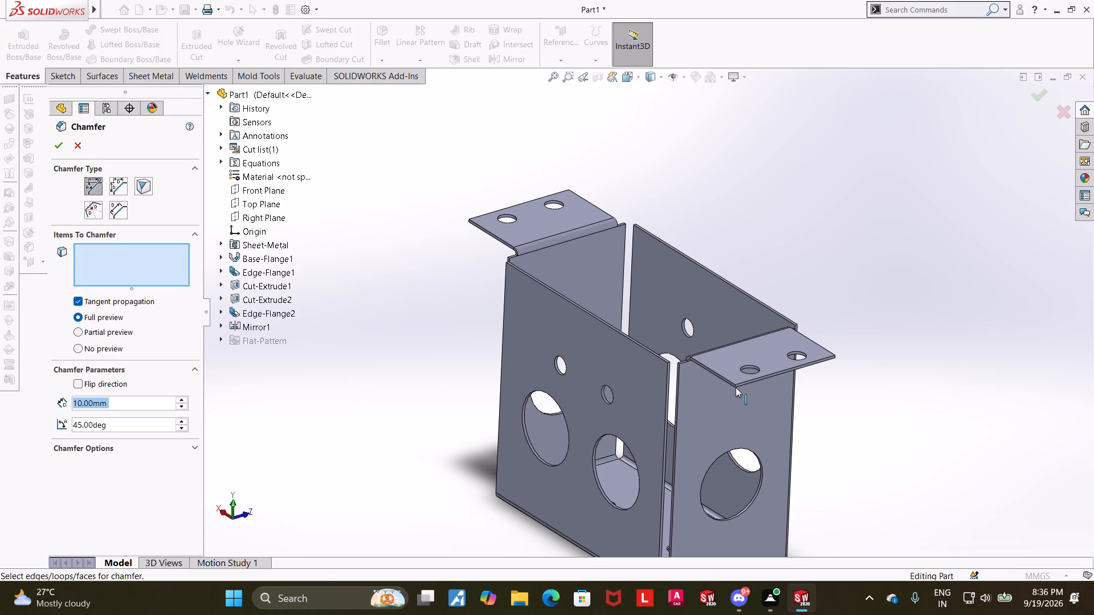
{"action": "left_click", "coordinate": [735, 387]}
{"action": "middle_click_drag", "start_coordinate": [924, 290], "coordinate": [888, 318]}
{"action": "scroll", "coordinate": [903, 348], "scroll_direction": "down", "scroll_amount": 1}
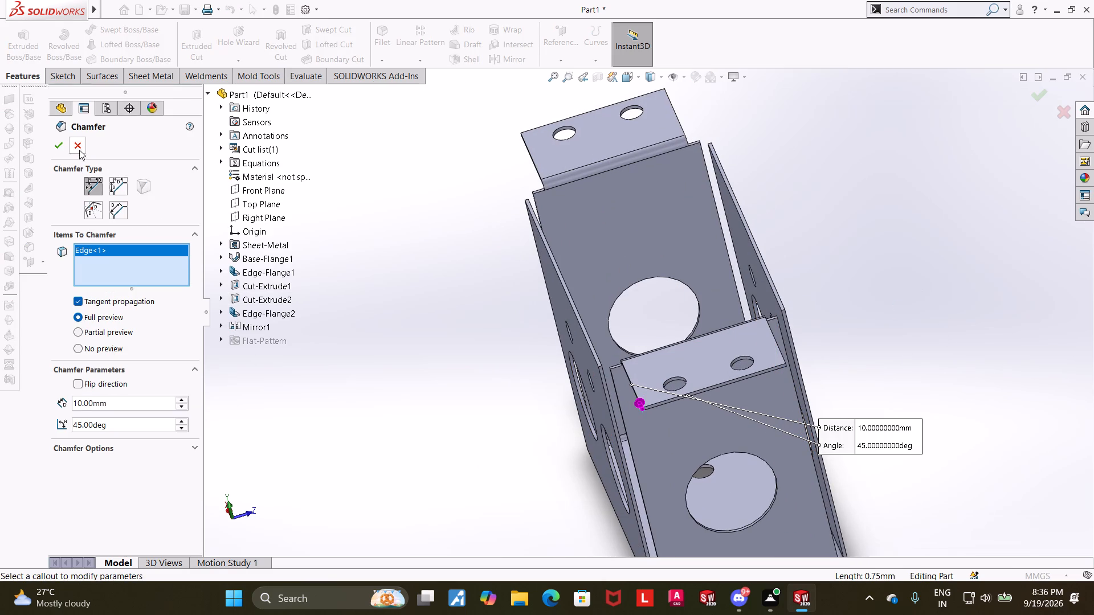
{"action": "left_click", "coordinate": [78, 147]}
Start a chamfer-type Break Corner on the two outer corners of one mounting flange with a distance of 3 mm.
{"action": "left_click", "coordinate": [150, 79]}
{"action": "middle_click_drag", "start_coordinate": [373, 196], "coordinate": [399, 185]}
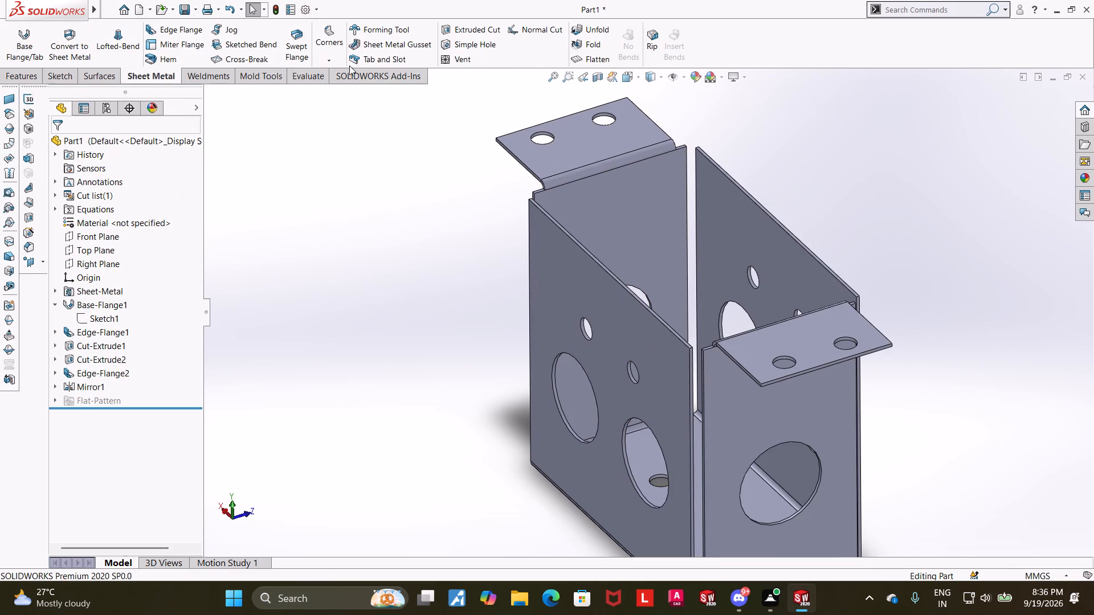
{"action": "left_click", "coordinate": [344, 62]}
{"action": "left_click", "coordinate": [341, 103]}
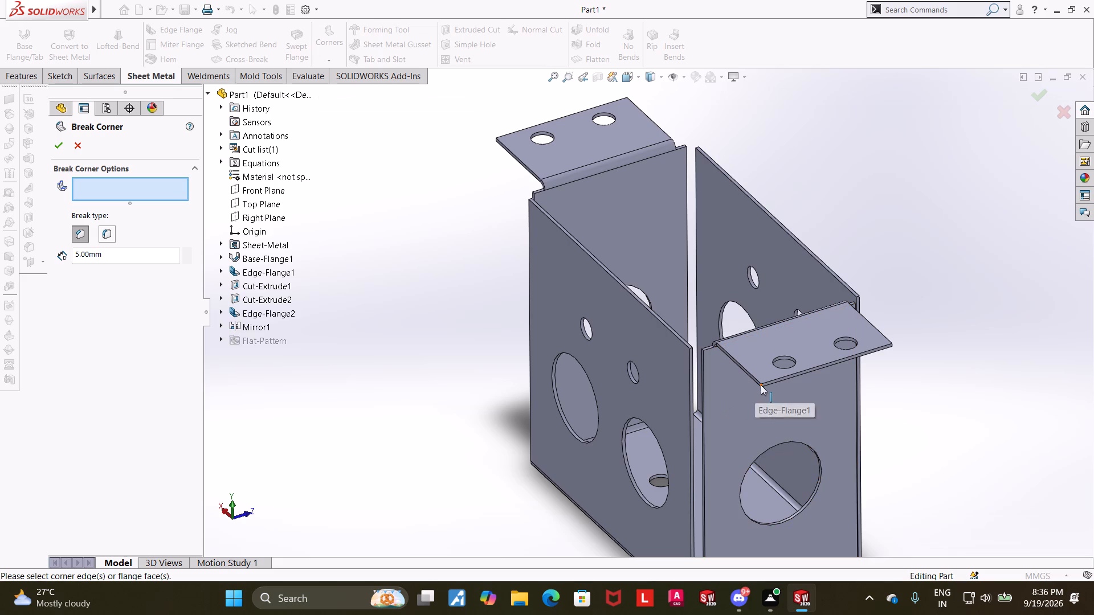
{"action": "left_click", "coordinate": [761, 385]}
{"action": "left_click", "coordinate": [893, 346]}
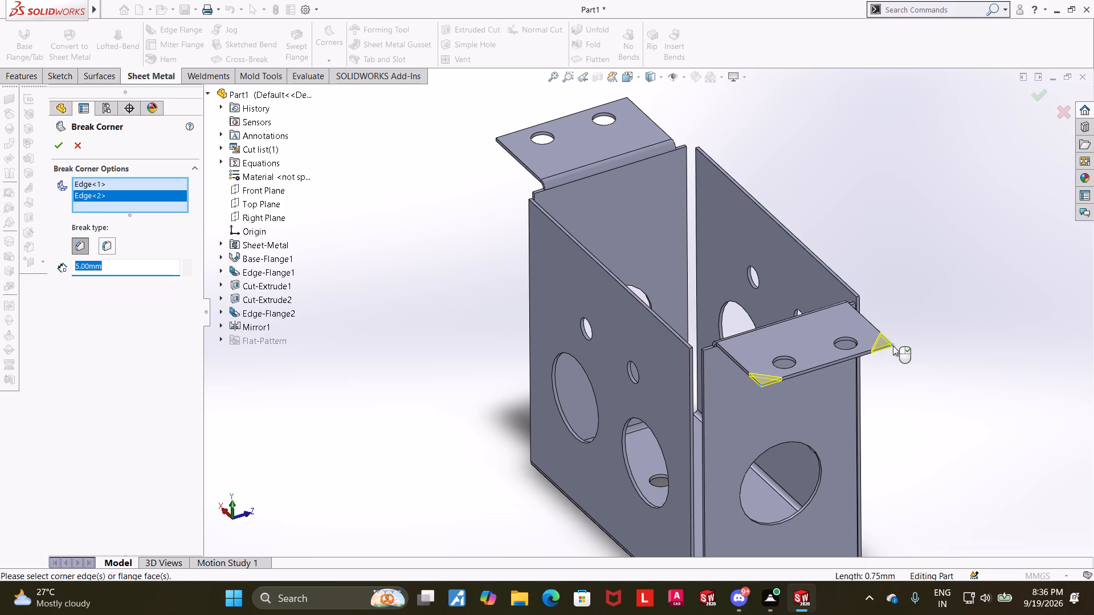
{"action": "middle_click_drag", "start_coordinate": [366, 321], "coordinate": [377, 323]}
{"action": "left_click_drag", "start_coordinate": [142, 269], "coordinate": [27, 266]}
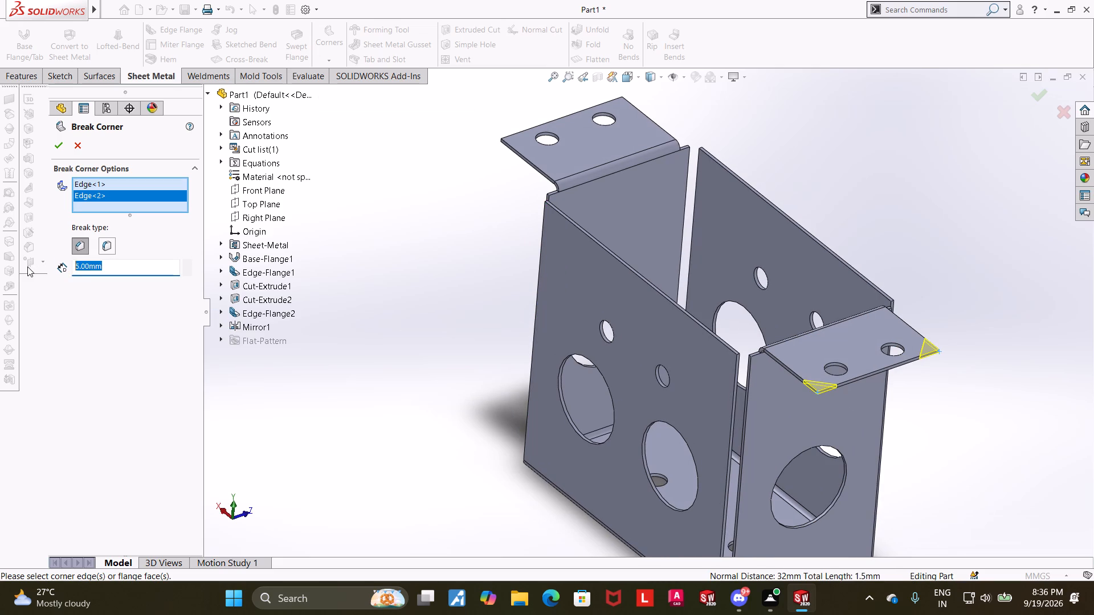
{"action": "key", "text": "3"}
{"action": "key", "text": "Return"}
Add the two outer corners of the opposite mounting flange to the 3 mm Break Corner and finish it.
{"action": "middle_click_drag", "start_coordinate": [327, 266], "coordinate": [311, 359]}
{"action": "scroll", "coordinate": [317, 304], "scroll_direction": "up", "scroll_amount": 3}
{"action": "middle_click_drag", "start_coordinate": [316, 302], "coordinate": [313, 297]}
{"action": "scroll", "coordinate": [333, 333], "scroll_direction": "up", "scroll_amount": 3}
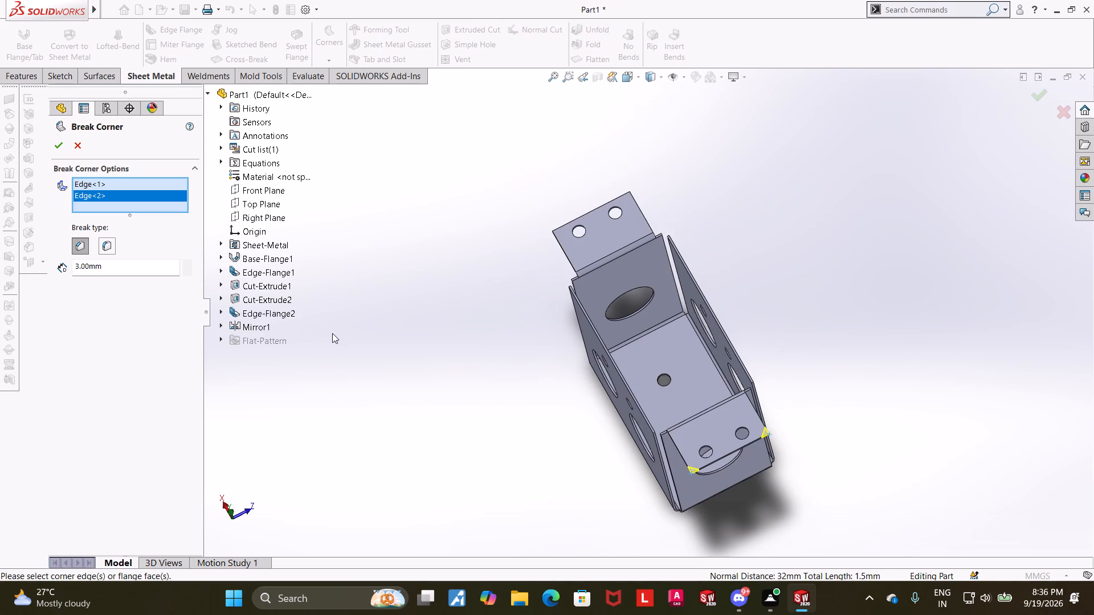
{"action": "middle_click_drag", "start_coordinate": [485, 310], "coordinate": [607, 415]}
{"action": "scroll", "coordinate": [684, 346], "scroll_direction": "down", "scroll_amount": 5}
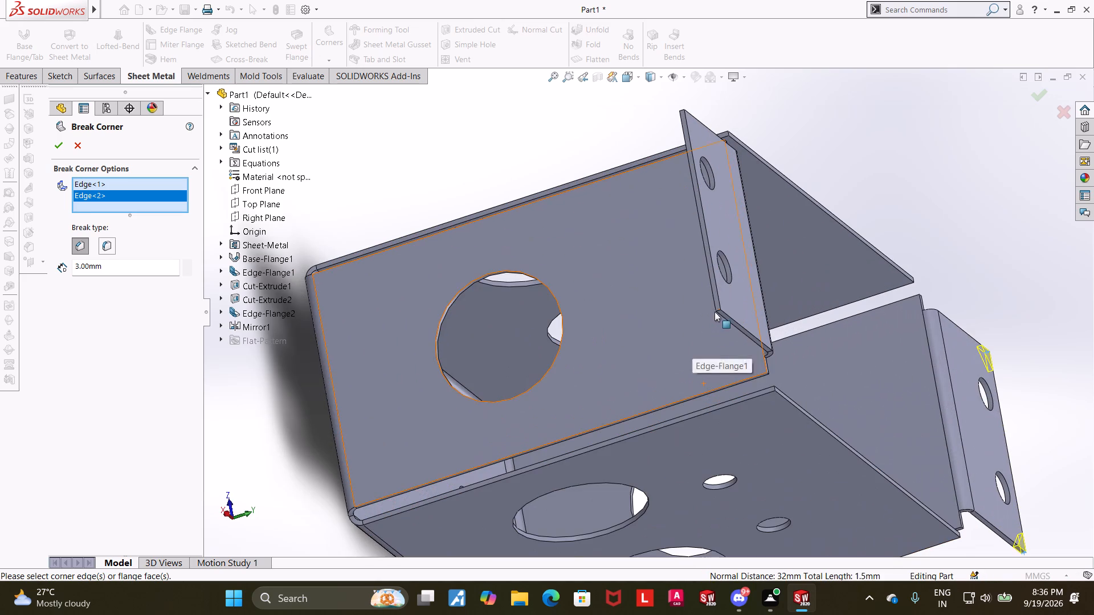
{"action": "left_click", "coordinate": [717, 310]}
{"action": "scroll", "coordinate": [677, 307], "scroll_direction": "up", "scroll_amount": 6}
{"action": "middle_click_drag", "start_coordinate": [644, 298], "coordinate": [562, 366]}
{"action": "scroll", "coordinate": [557, 300], "scroll_direction": "down", "scroll_amount": 5}
{"action": "scroll", "coordinate": [455, 289], "scroll_direction": "down", "scroll_amount": 3}
{"action": "middle_click_drag", "start_coordinate": [535, 289], "coordinate": [550, 352]}
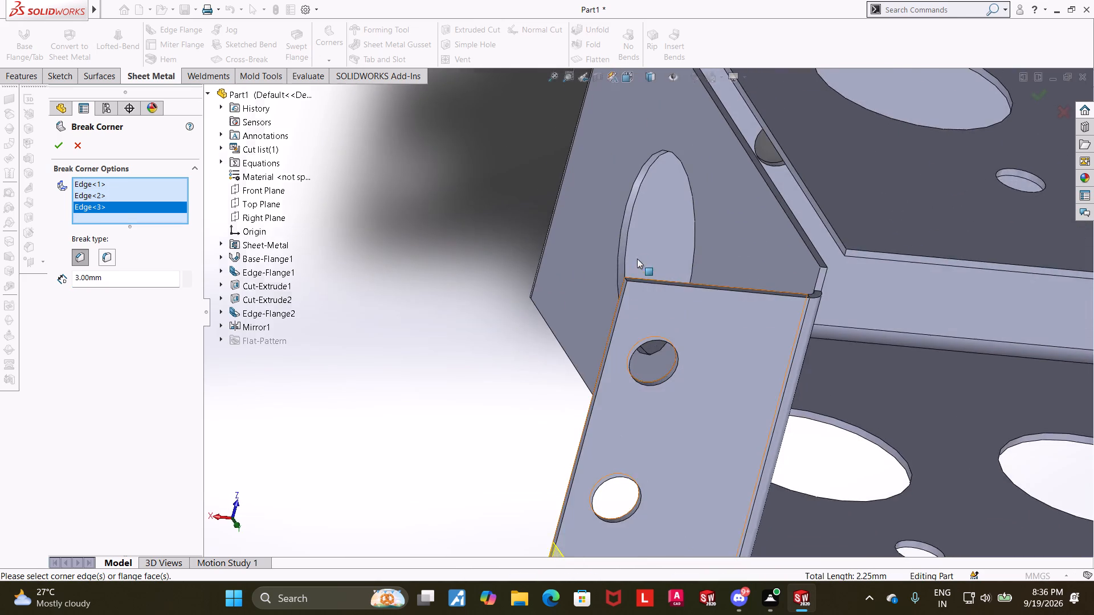
{"action": "scroll", "coordinate": [637, 259], "scroll_direction": "down", "scroll_amount": 7}
{"action": "left_click", "coordinate": [602, 369]}
{"action": "scroll", "coordinate": [602, 369], "scroll_direction": "up", "scroll_amount": 14}
{"action": "scroll", "coordinate": [689, 410], "scroll_direction": "up", "scroll_amount": 5}
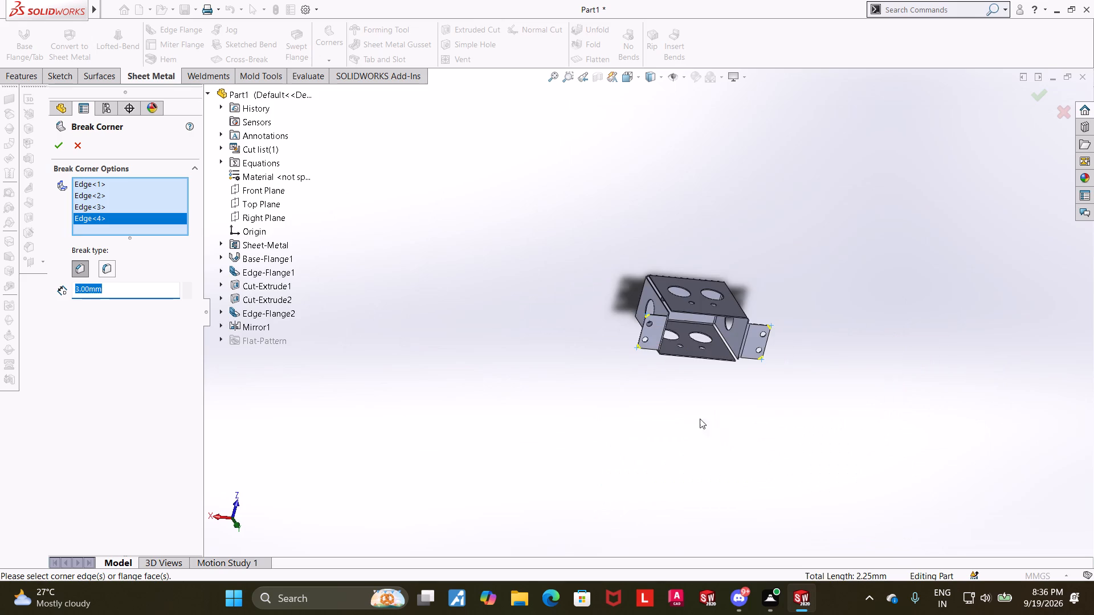
{"action": "middle_click_drag", "start_coordinate": [726, 371], "coordinate": [724, 266]}
{"action": "scroll", "coordinate": [799, 307], "scroll_direction": "down", "scroll_amount": 4}
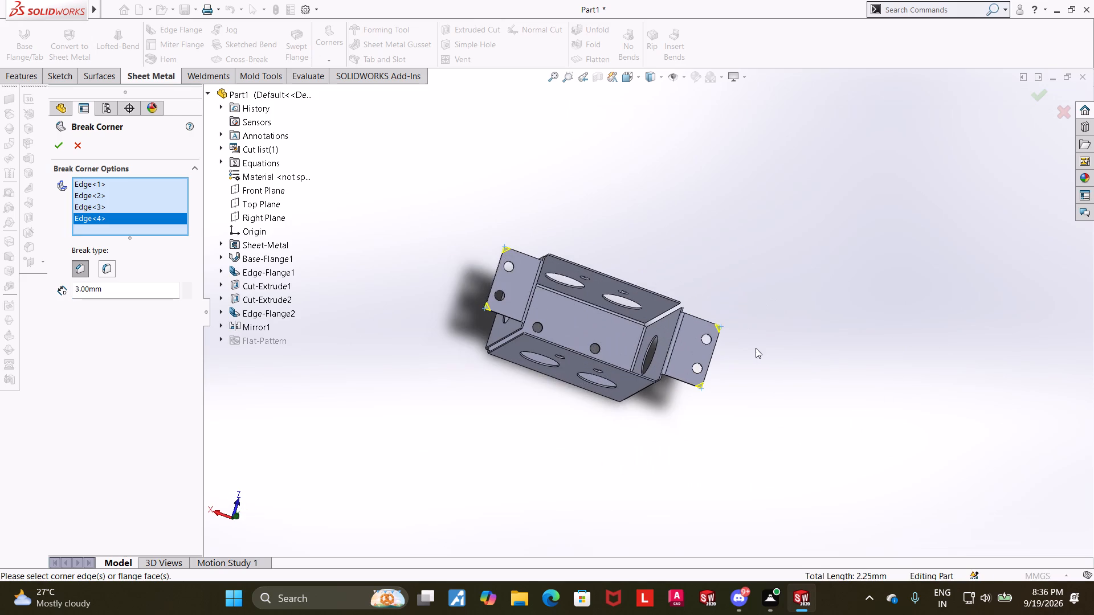
{"action": "scroll", "coordinate": [754, 348], "scroll_direction": "up", "scroll_amount": 1}
{"action": "middle_click_drag", "start_coordinate": [756, 345], "coordinate": [797, 335]}
{"action": "scroll", "coordinate": [663, 289], "scroll_direction": "down", "scroll_amount": 5}
{"action": "scroll", "coordinate": [782, 325], "scroll_direction": "up", "scroll_amount": 1}
{"action": "middle_click_drag", "start_coordinate": [774, 325], "coordinate": [720, 249]}
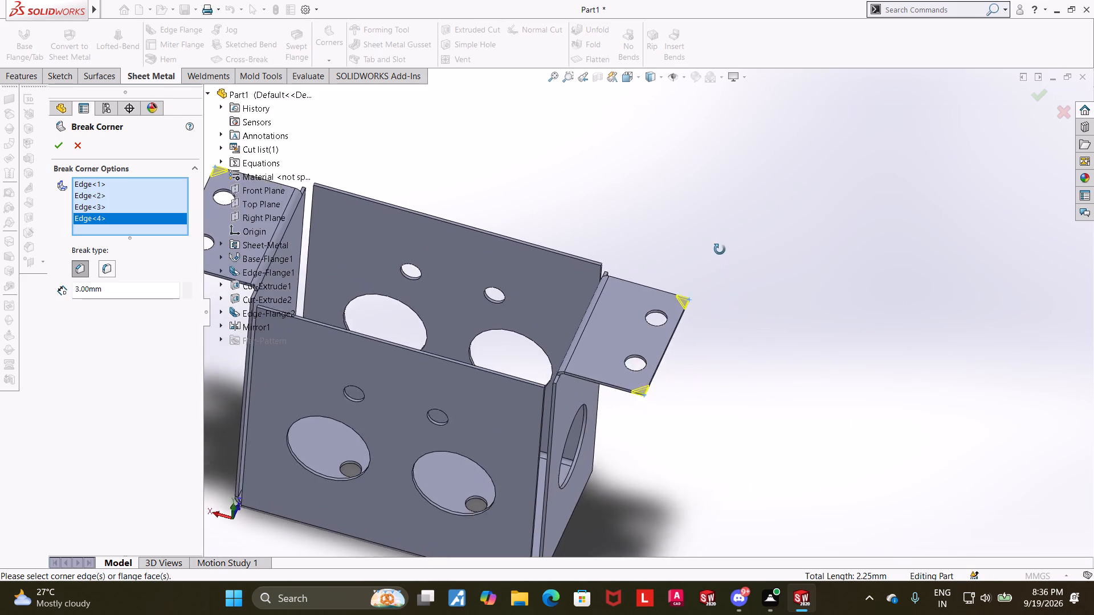
{"action": "middle_click_drag", "start_coordinate": [720, 249], "coordinate": [730, 224]}
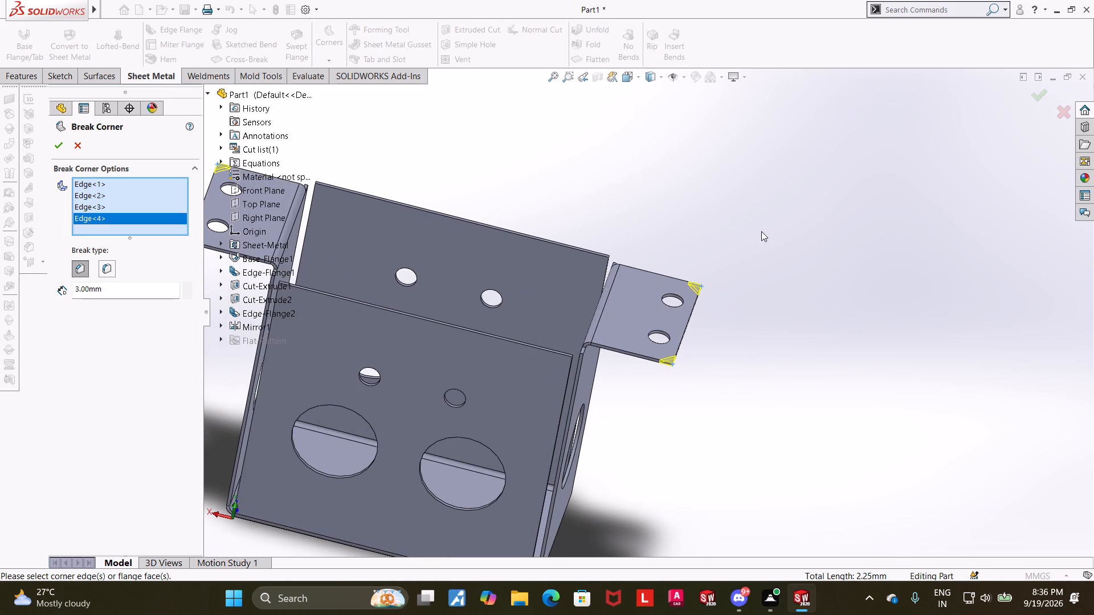
{"action": "scroll", "coordinate": [791, 224], "scroll_direction": "up", "scroll_amount": 3}
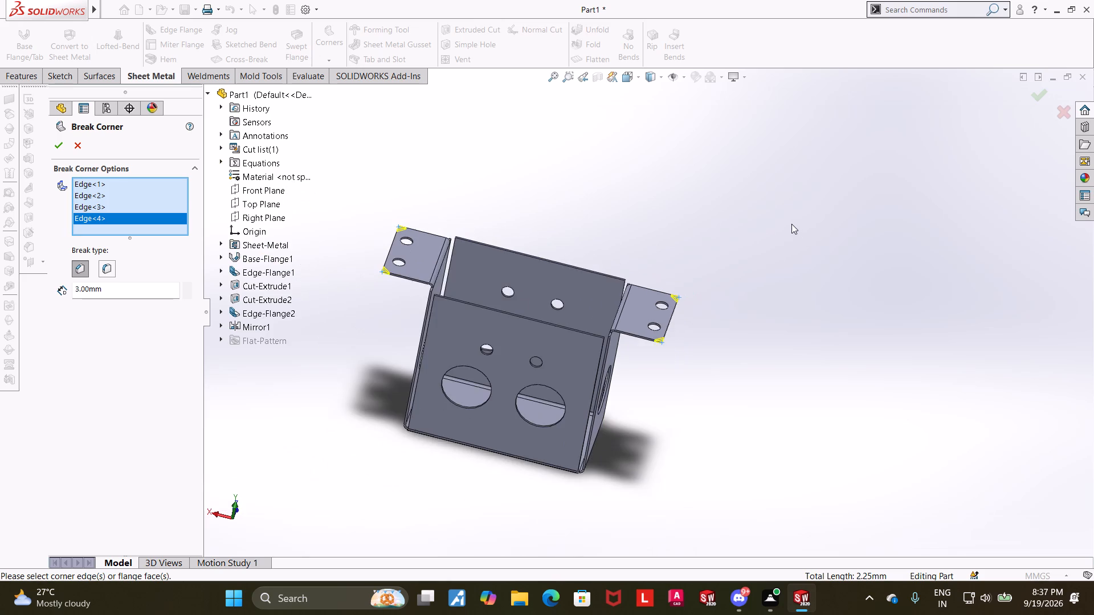
{"action": "scroll", "coordinate": [791, 224], "scroll_direction": "up", "scroll_amount": 1}
{"action": "scroll", "coordinate": [617, 264], "scroll_direction": "down", "scroll_amount": 4}
{"action": "scroll", "coordinate": [415, 252], "scroll_direction": "up", "scroll_amount": 1}
{"action": "scroll", "coordinate": [446, 245], "scroll_direction": "down", "scroll_amount": 1}
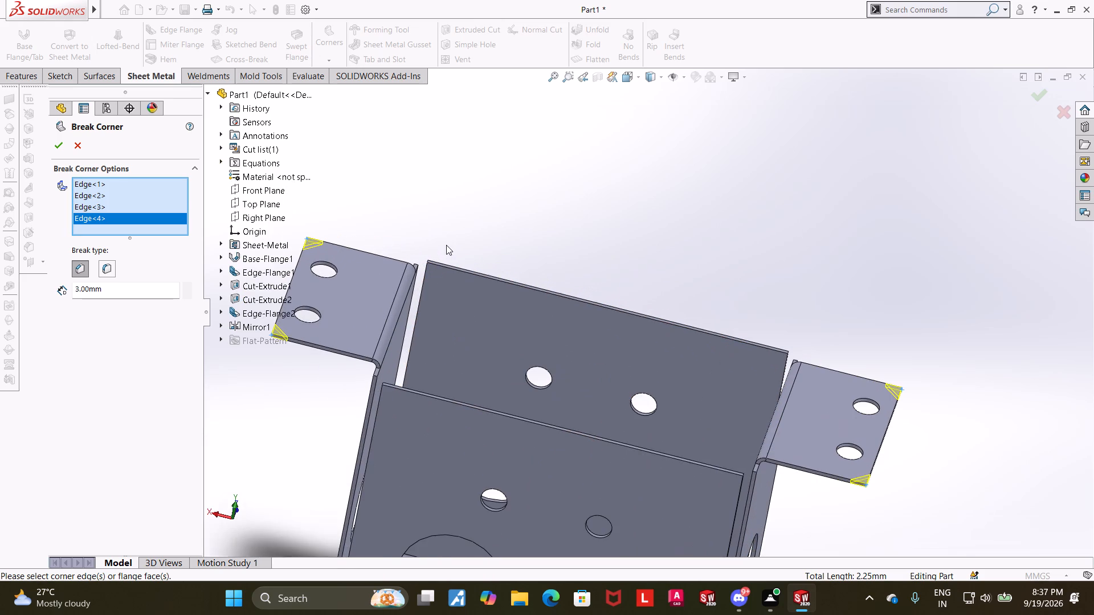
{"action": "scroll", "coordinate": [446, 245], "scroll_direction": "down", "scroll_amount": 1}
{"action": "left_click", "coordinate": [52, 149]}
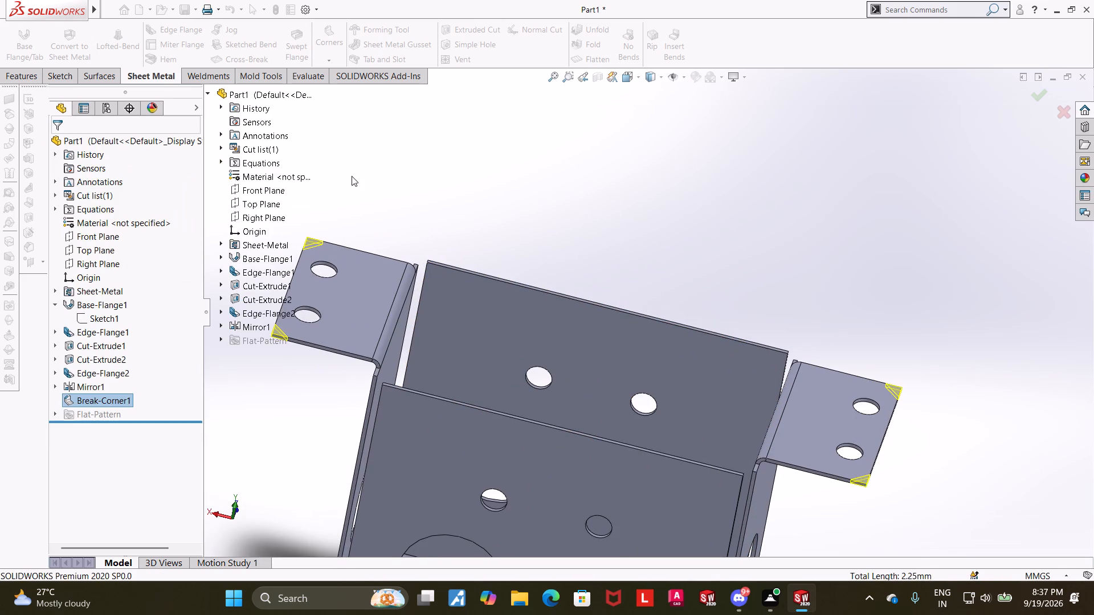
{"action": "left_click", "coordinate": [613, 204]}
Edit the mounting flange (Edge-Flange2) and set its flange position to Material Outside.
{"action": "left_click", "coordinate": [88, 371]}
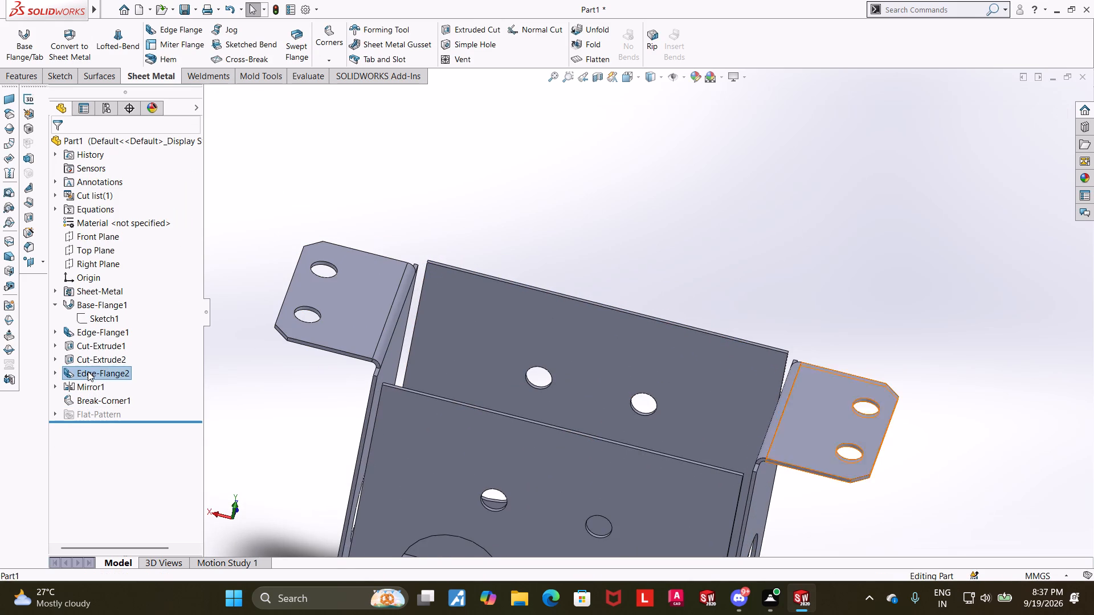
{"action": "left_click", "coordinate": [100, 340]}
{"action": "scroll", "coordinate": [881, 484], "scroll_direction": "up", "scroll_amount": 2}
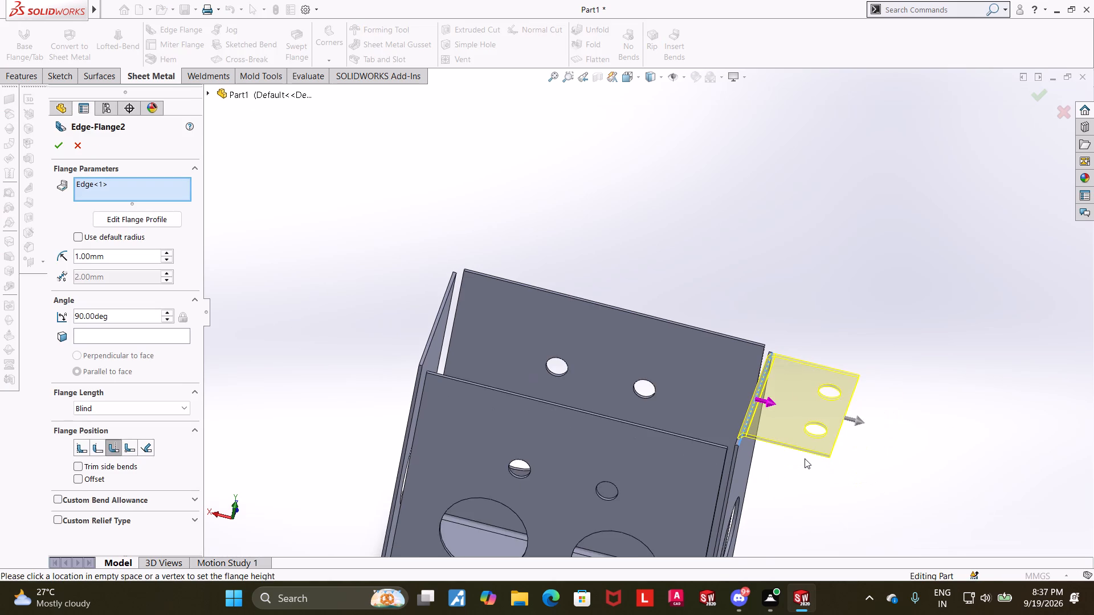
{"action": "scroll", "coordinate": [802, 458], "scroll_direction": "down", "scroll_amount": 3}
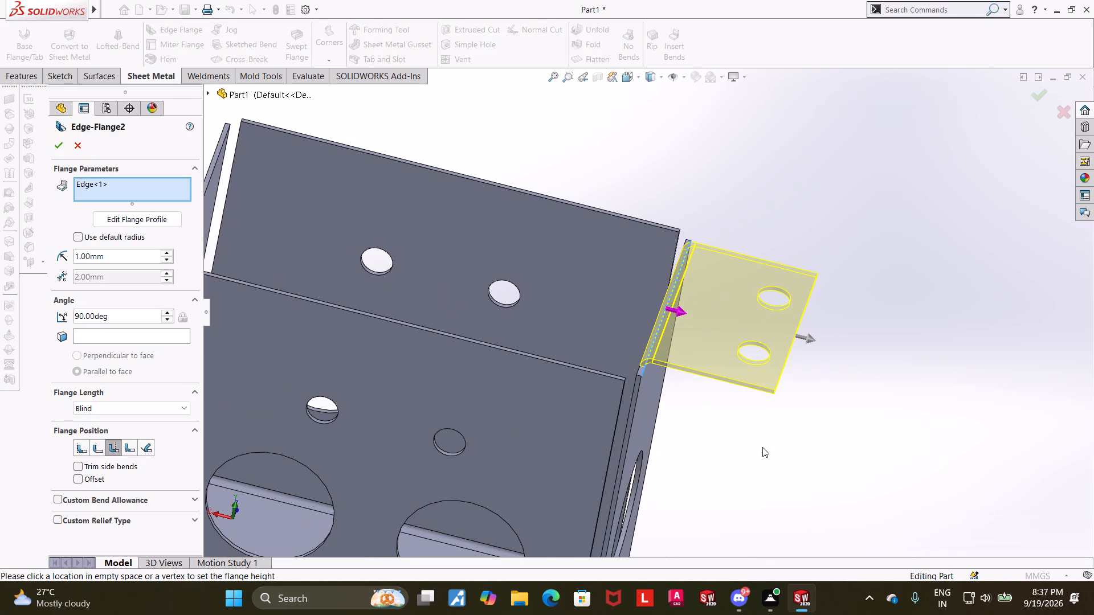
{"action": "middle_click_drag", "start_coordinate": [759, 443], "coordinate": [767, 327]}
{"action": "middle_click_drag", "start_coordinate": [766, 331], "coordinate": [760, 359]}
{"action": "scroll", "coordinate": [698, 237], "scroll_direction": "down", "scroll_amount": 1}
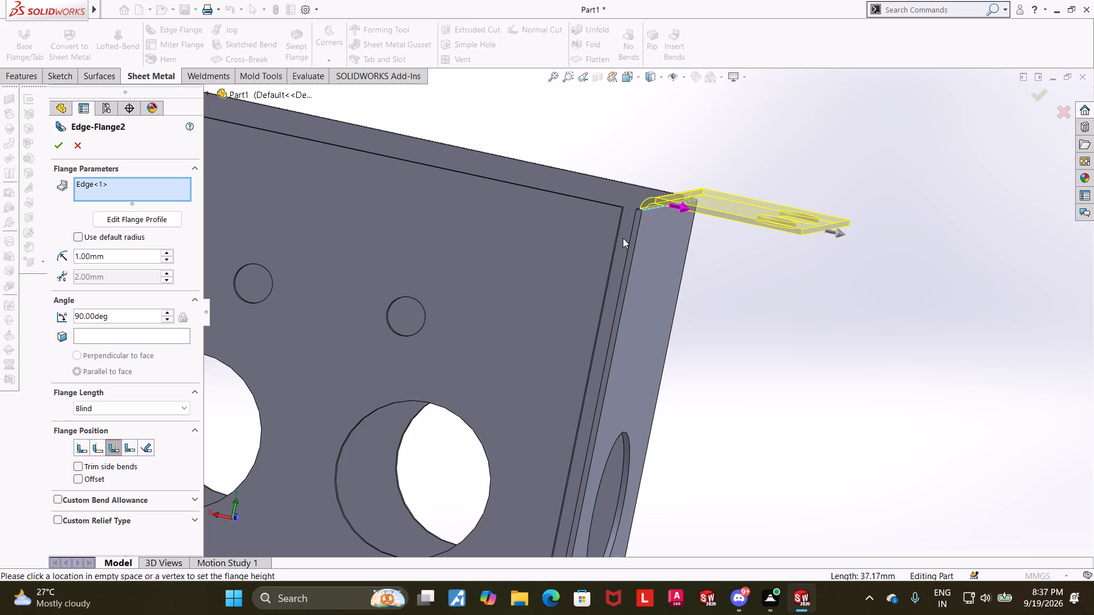
{"action": "left_click", "coordinate": [91, 444]}
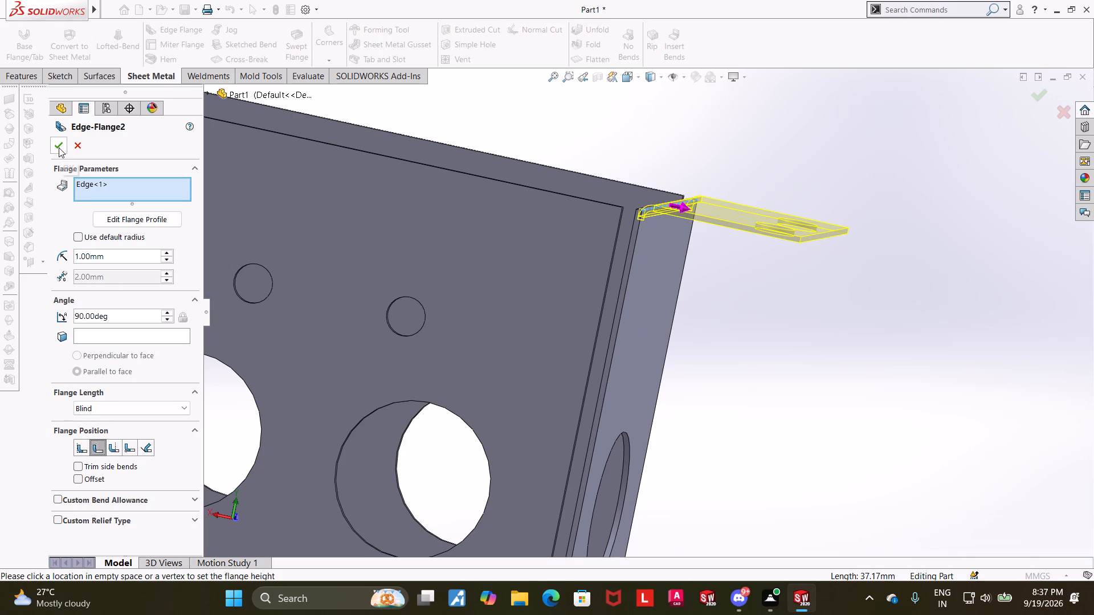
{"action": "left_click", "coordinate": [59, 146]}
{"action": "left_click", "coordinate": [877, 295]}
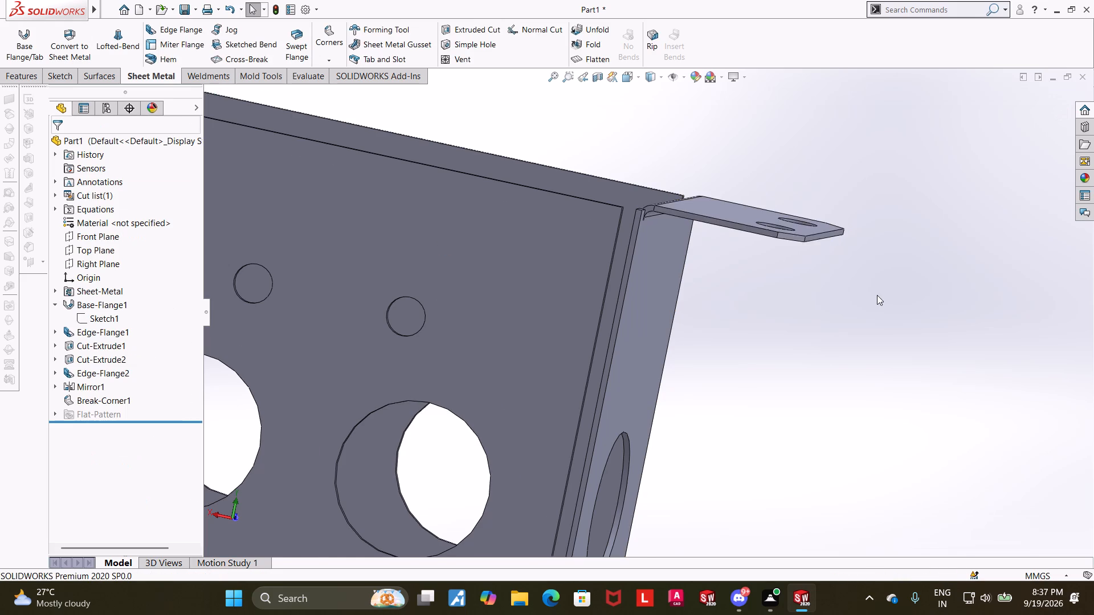
Examine both mounting flanges, their bends and the box walls from several angles.
{"action": "scroll", "coordinate": [876, 295], "scroll_direction": "up", "scroll_amount": 3}
{"action": "scroll", "coordinate": [256, 155], "scroll_direction": "down", "scroll_amount": 4}
{"action": "middle_click_drag", "start_coordinate": [428, 274], "coordinate": [441, 304]}
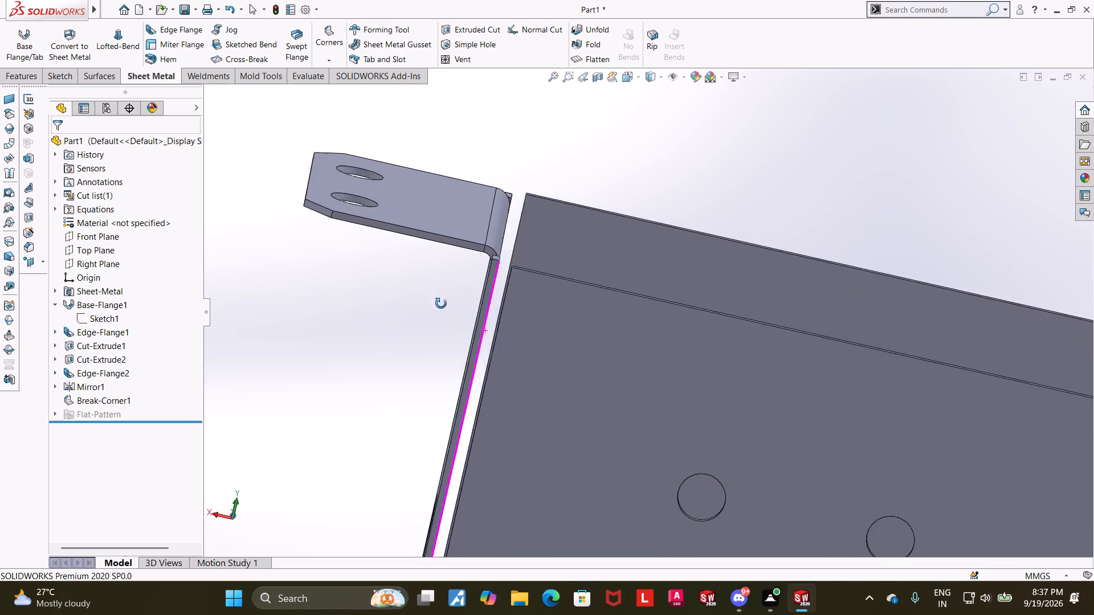
{"action": "middle_click_drag", "start_coordinate": [441, 304], "coordinate": [439, 327]}
{"action": "scroll", "coordinate": [514, 251], "scroll_direction": "down", "scroll_amount": 4}
{"action": "scroll", "coordinate": [464, 281], "scroll_direction": "up", "scroll_amount": 5}
{"action": "middle_click_drag", "start_coordinate": [720, 162], "coordinate": [685, 190]}
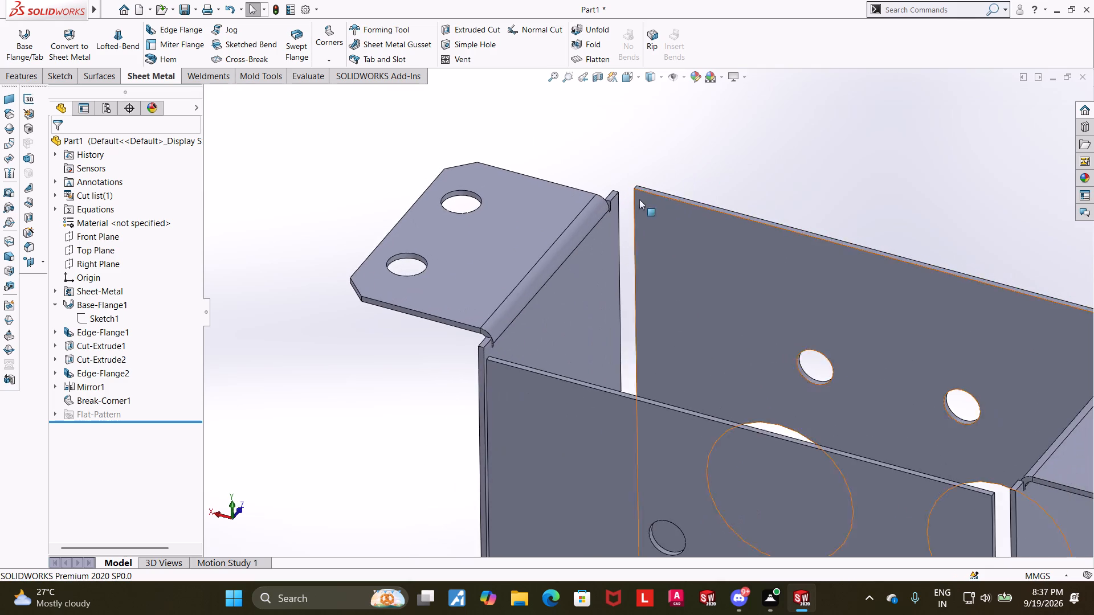
{"action": "scroll", "coordinate": [627, 200], "scroll_direction": "down", "scroll_amount": 4}
{"action": "scroll", "coordinate": [663, 197], "scroll_direction": "up", "scroll_amount": 7}
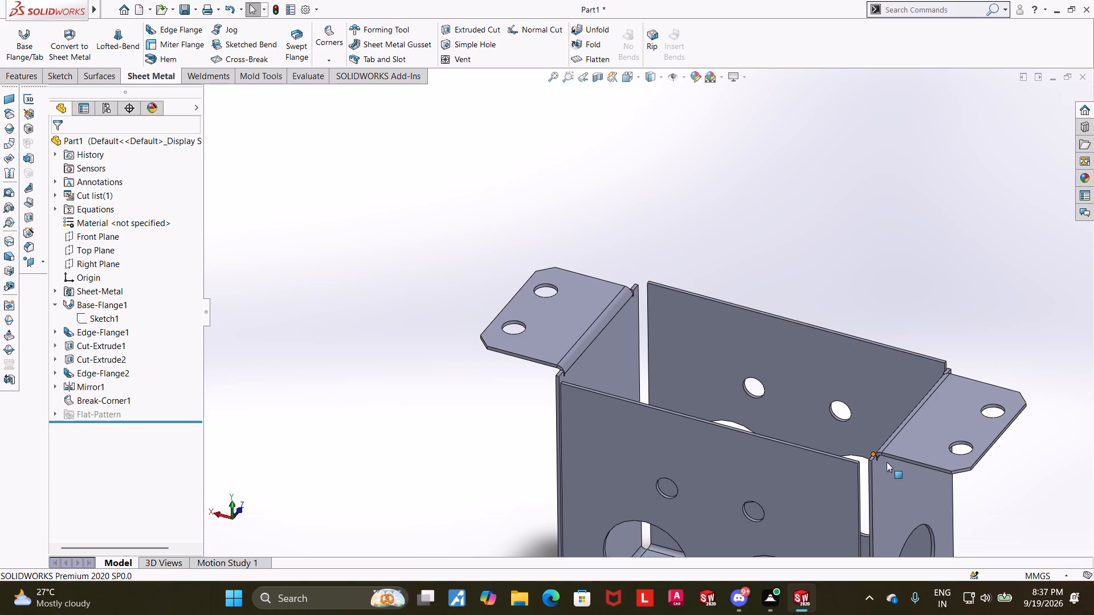
{"action": "scroll", "coordinate": [985, 511], "scroll_direction": "up", "scroll_amount": 4}
{"action": "middle_click_drag", "start_coordinate": [846, 443], "coordinate": [845, 416]}
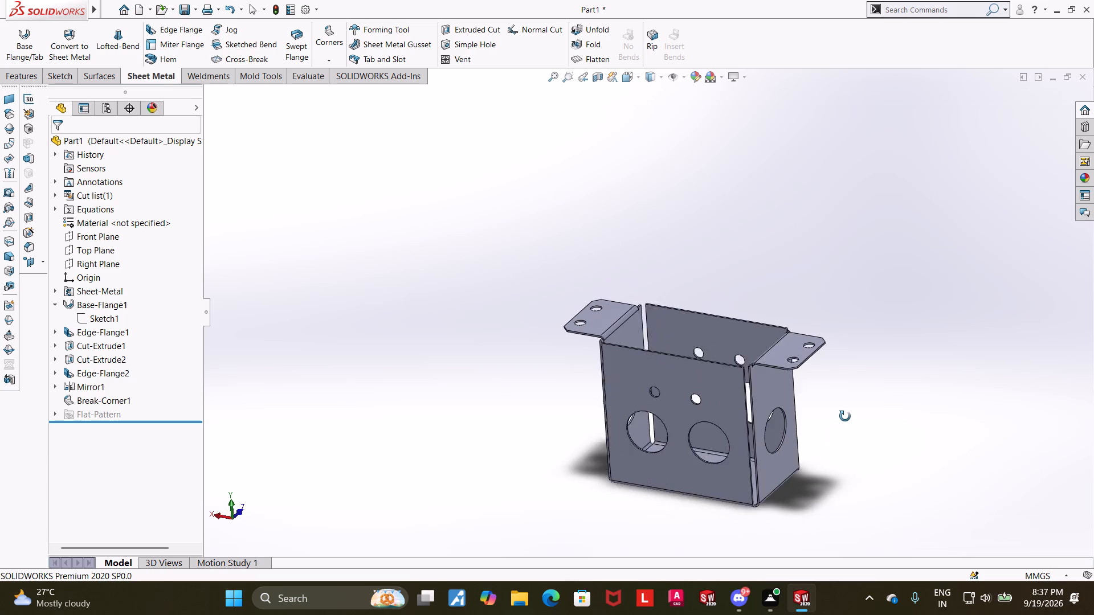
{"action": "middle_click_drag", "start_coordinate": [845, 416], "coordinate": [851, 411]}
{"action": "scroll", "coordinate": [775, 427], "scroll_direction": "down", "scroll_amount": 2}
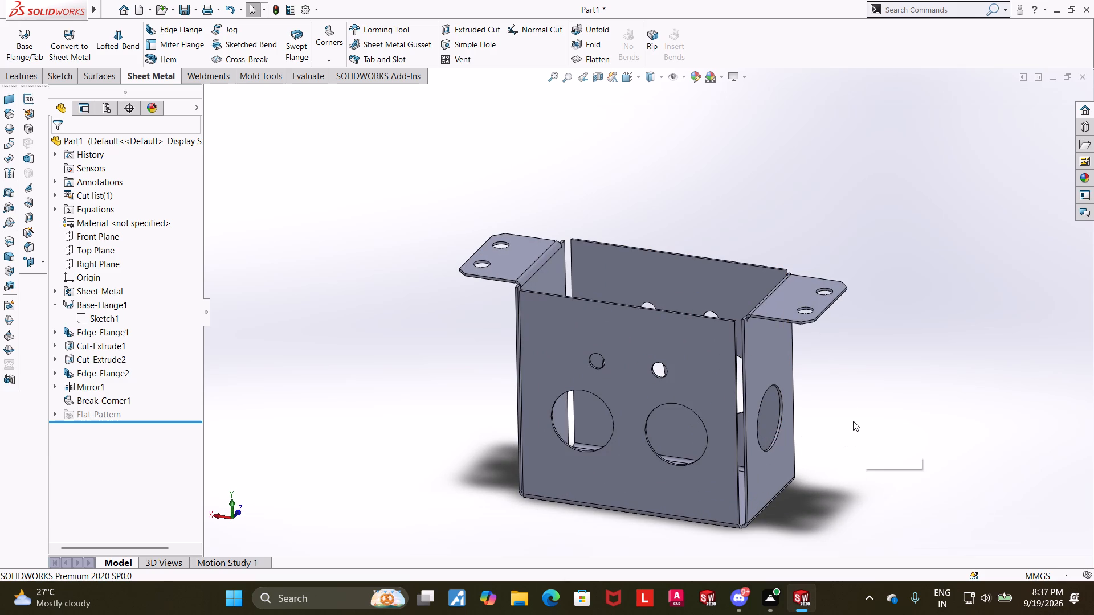
{"action": "middle_click_drag", "start_coordinate": [844, 423], "coordinate": [822, 460]}
{"action": "scroll", "coordinate": [822, 460], "scroll_direction": "up", "scroll_amount": 5}
{"action": "middle_click_drag", "start_coordinate": [805, 364], "coordinate": [814, 342]}
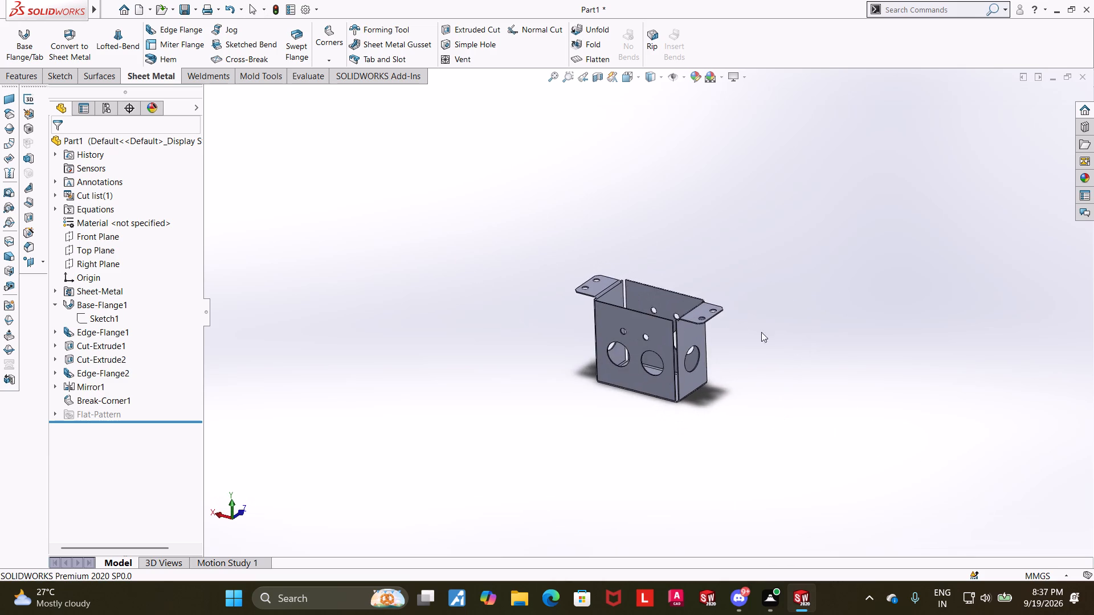
{"action": "scroll", "coordinate": [654, 324], "scroll_direction": "down", "scroll_amount": 4}
{"action": "scroll", "coordinate": [704, 441], "scroll_direction": "down", "scroll_amount": 4}
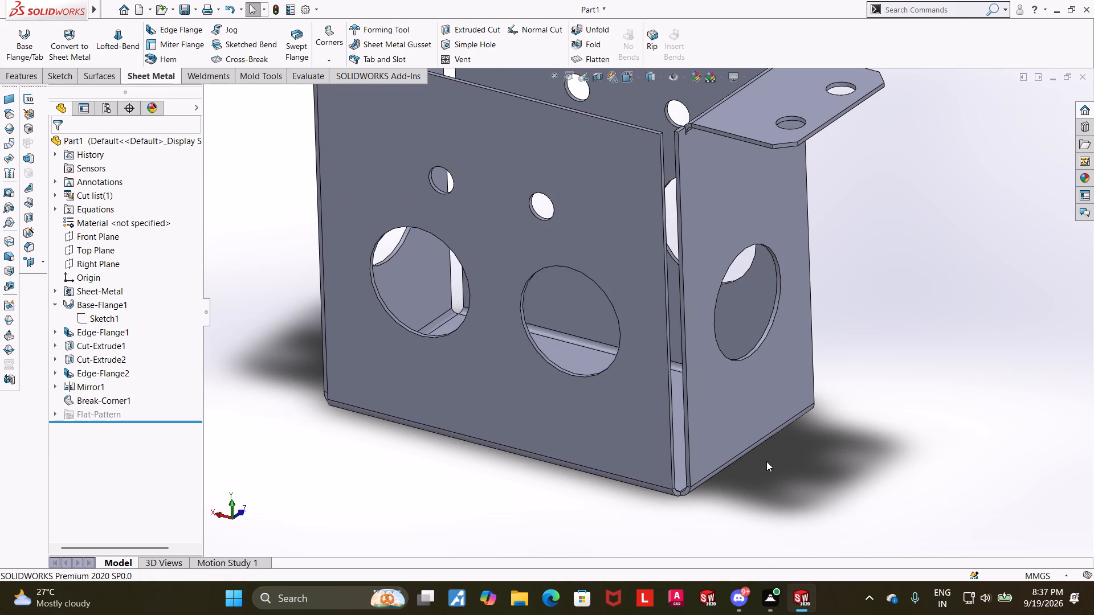
{"action": "scroll", "coordinate": [766, 461], "scroll_direction": "up", "scroll_amount": 3}
{"action": "middle_click_drag", "start_coordinate": [824, 371], "coordinate": [819, 412]}
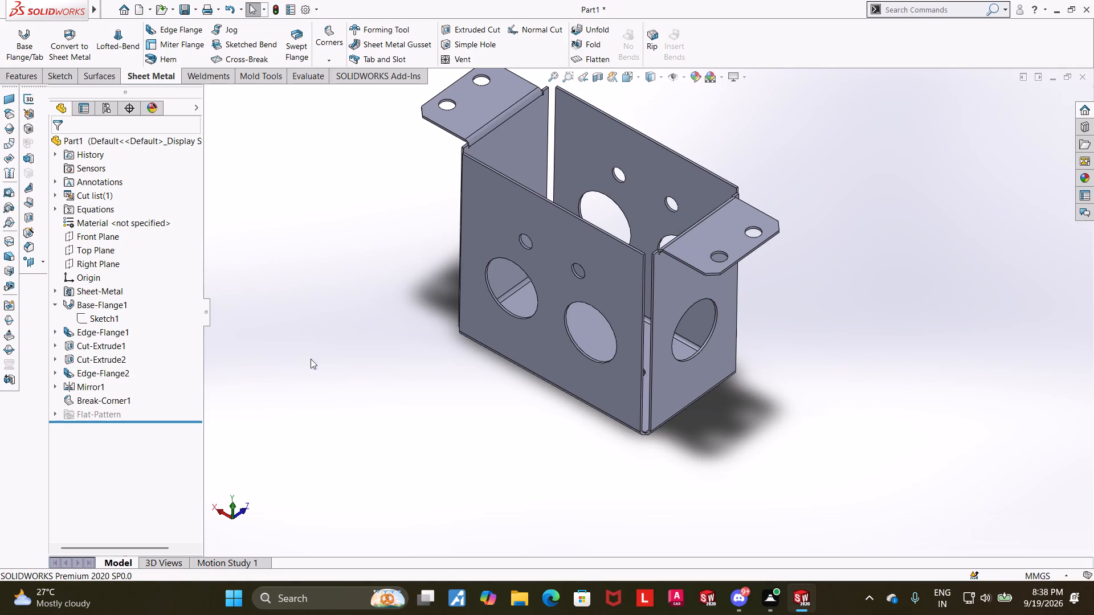
Edit the box wall flanges (Edge-Flange1) and set the gap distance between the walls to 0.3 mm.
{"action": "left_click", "coordinate": [97, 329]}
{"action": "left_click", "coordinate": [105, 296]}
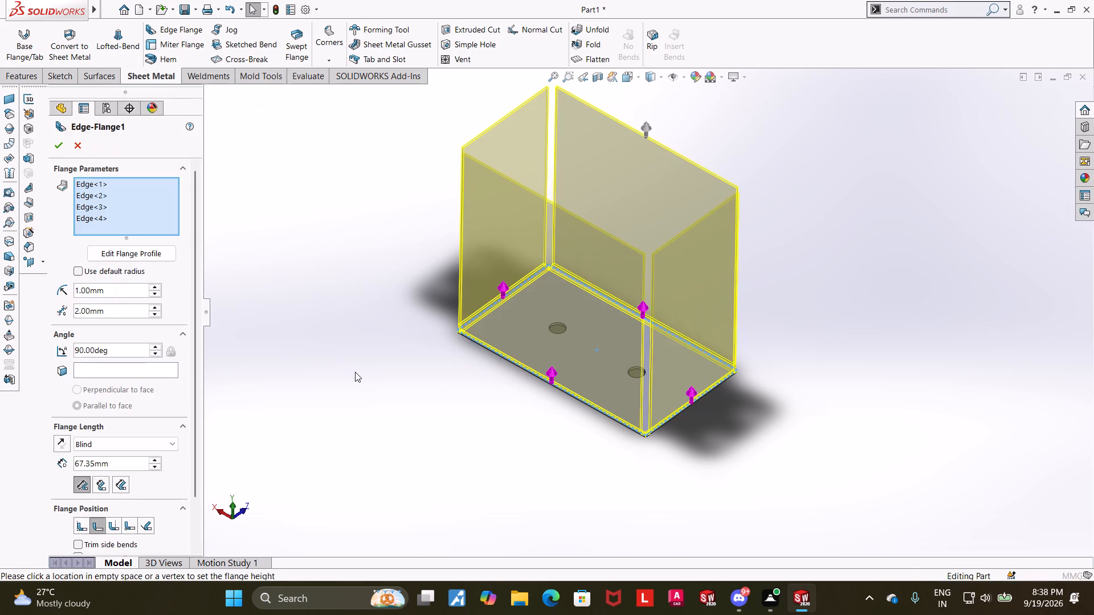
{"action": "left_click", "coordinate": [101, 487]}
{"action": "left_click", "coordinate": [123, 482]}
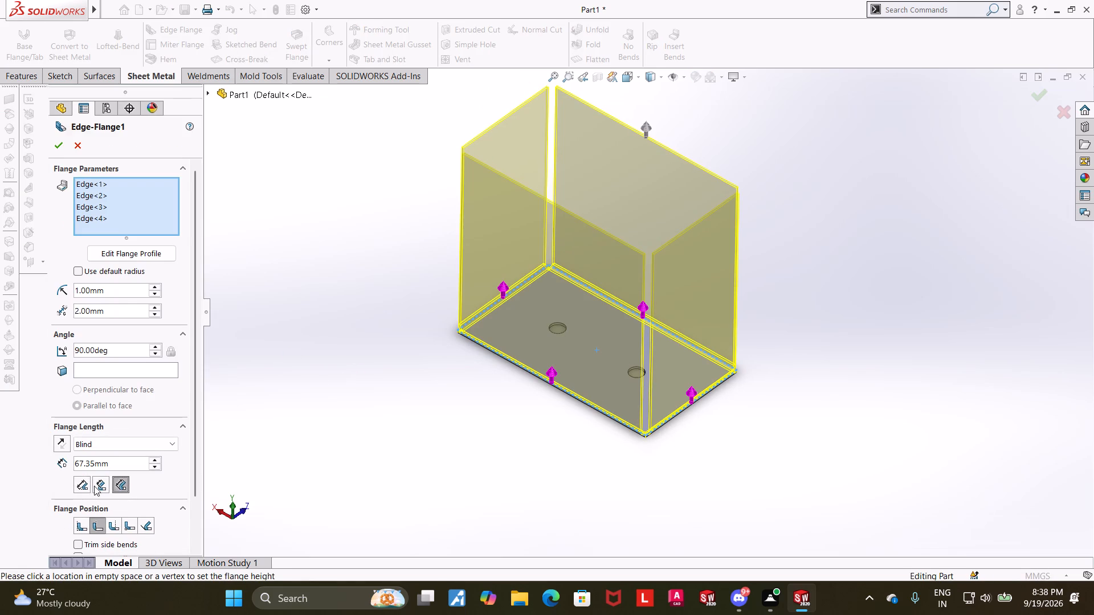
{"action": "left_click", "coordinate": [80, 482]}
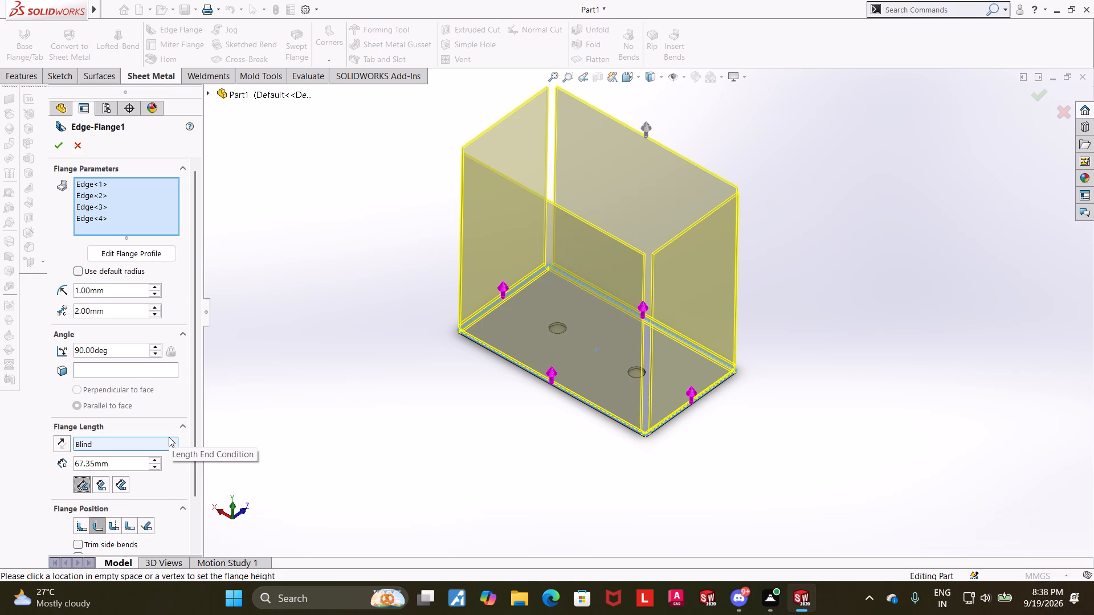
{"action": "left_click_drag", "start_coordinate": [134, 307], "coordinate": [30, 304]}
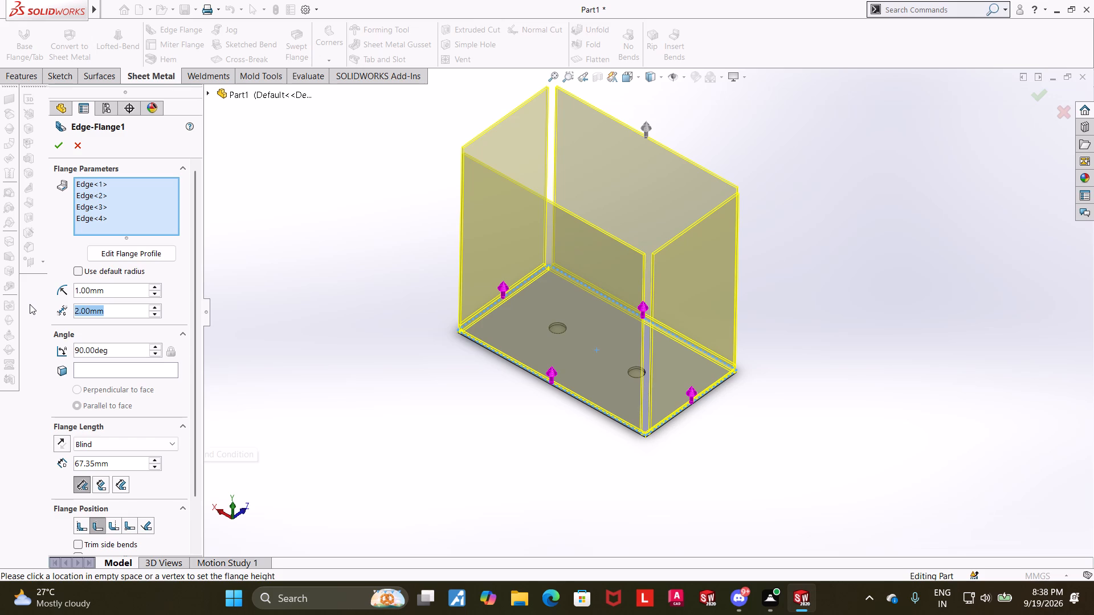
{"action": "type", "text": "0l"}
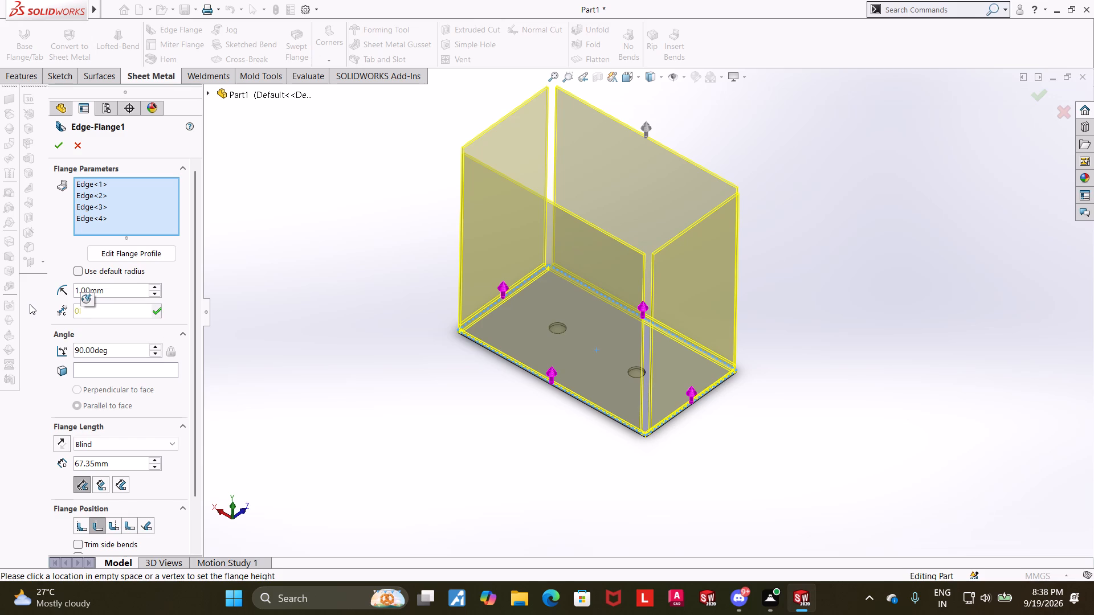
{"action": "key", "text": "BackSpace"}
{"action": "type", "text": ".3"}
{"action": "key", "text": "Return"}
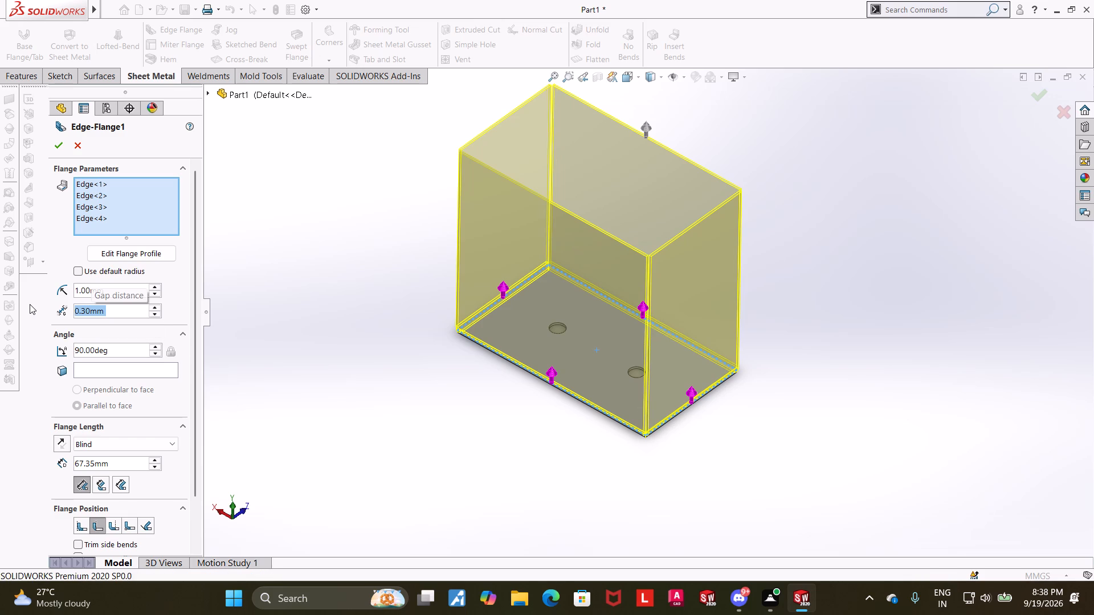
{"action": "left_click", "coordinate": [58, 147]}
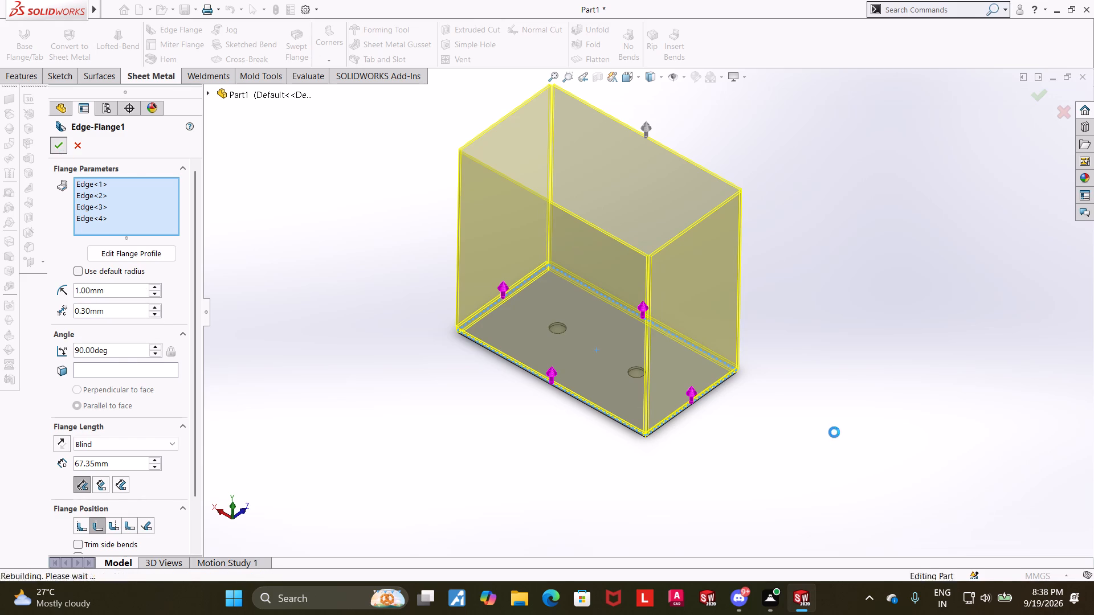
{"action": "left_click", "coordinate": [834, 432]}
Examine the corner gaps between the box walls, the cutouts and the mounting flanges from several angles.
{"action": "scroll", "coordinate": [663, 352], "scroll_direction": "down", "scroll_amount": 4}
{"action": "scroll", "coordinate": [639, 279], "scroll_direction": "down", "scroll_amount": 3}
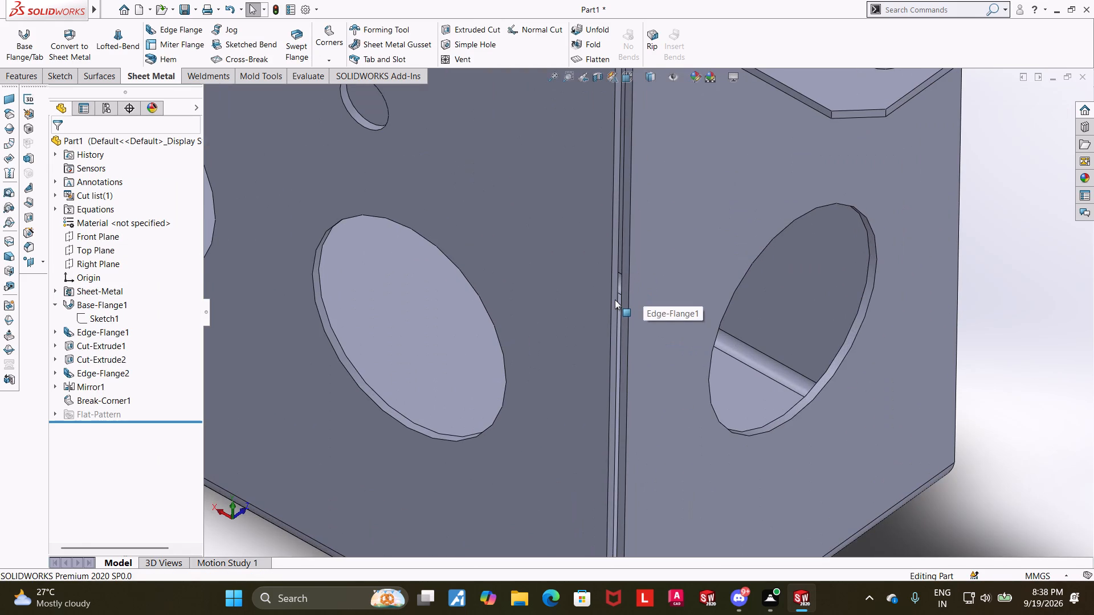
{"action": "scroll", "coordinate": [615, 300], "scroll_direction": "up", "scroll_amount": 1}
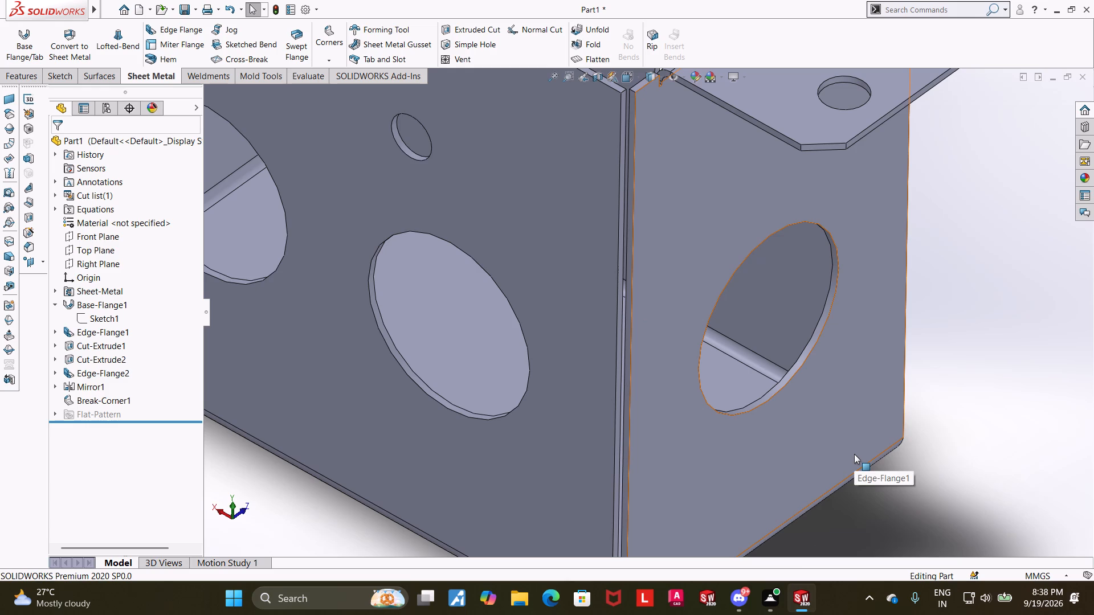
{"action": "scroll", "coordinate": [853, 446], "scroll_direction": "up", "scroll_amount": 6}
{"action": "middle_click_drag", "start_coordinate": [824, 283], "coordinate": [831, 274]}
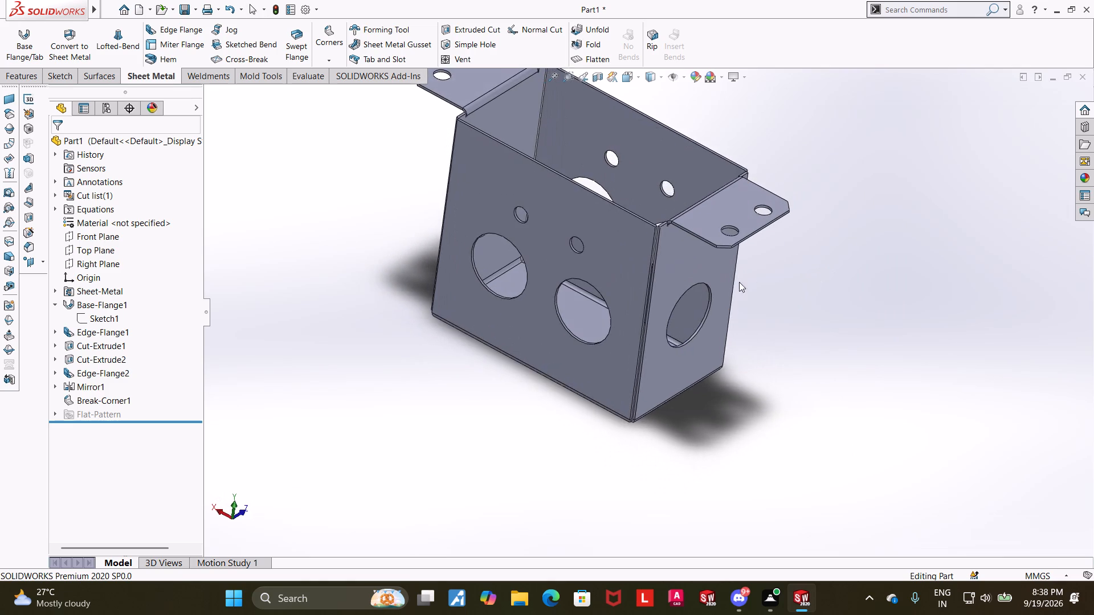
{"action": "scroll", "coordinate": [734, 281], "scroll_direction": "down", "scroll_amount": 2}
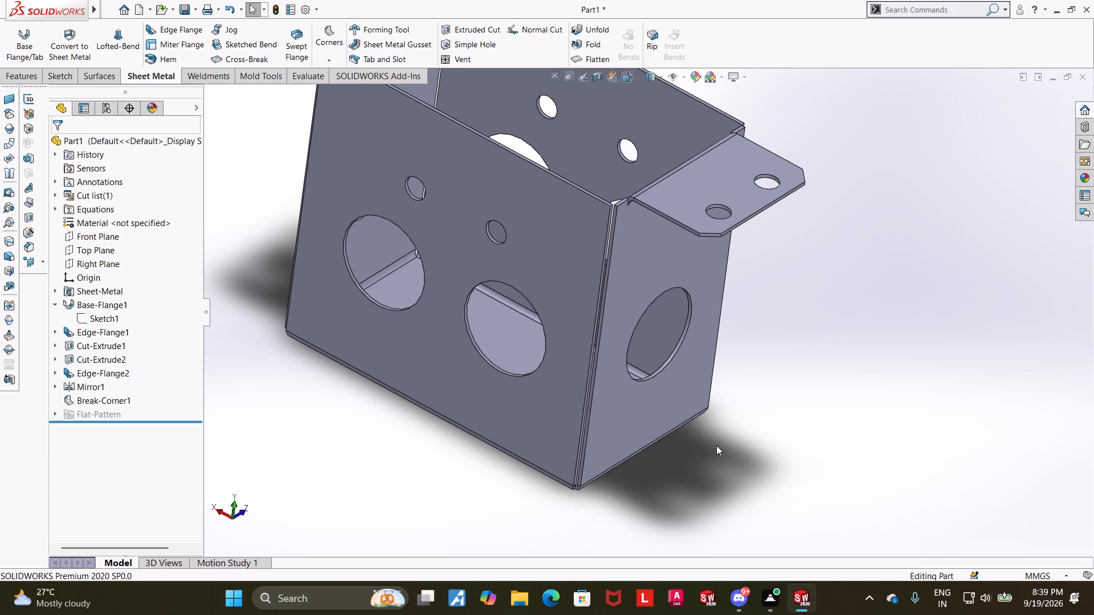
{"action": "middle_click", "coordinate": [798, 399]}
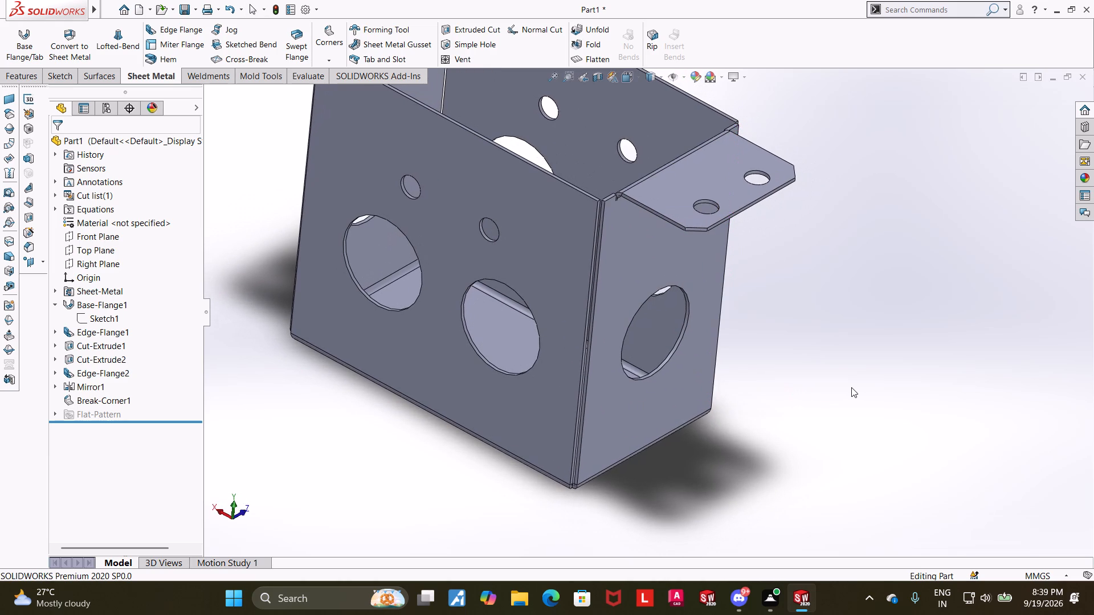
{"action": "scroll", "coordinate": [851, 387], "scroll_direction": "up", "scroll_amount": 3}
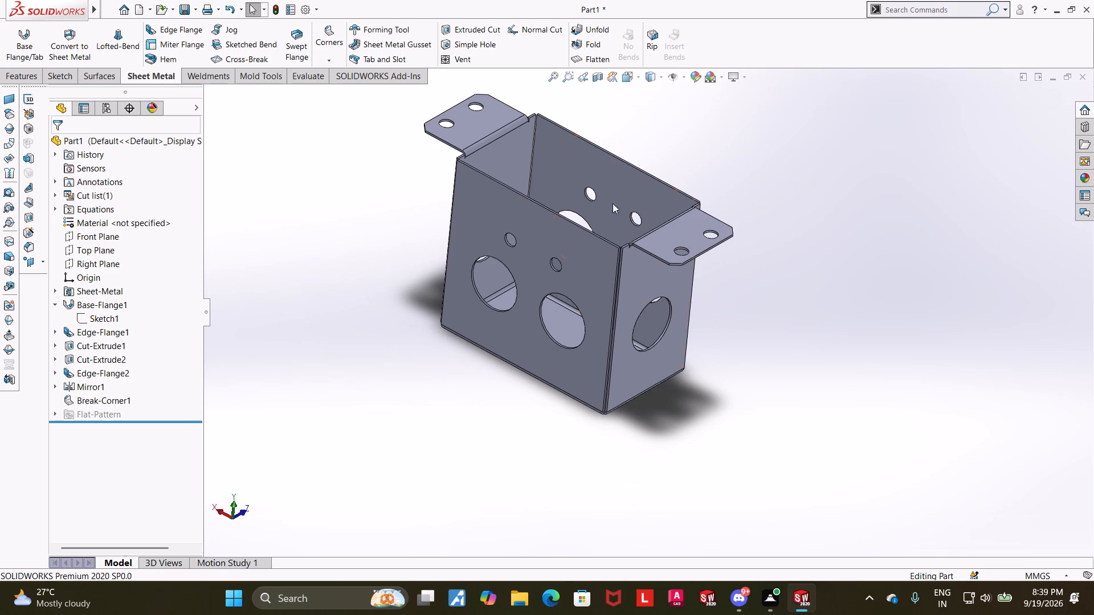
{"action": "scroll", "coordinate": [620, 194], "scroll_direction": "down", "scroll_amount": 2}
{"action": "scroll", "coordinate": [631, 235], "scroll_direction": "up", "scroll_amount": 6}
{"action": "scroll", "coordinate": [681, 350], "scroll_direction": "down", "scroll_amount": 4}
{"action": "scroll", "coordinate": [730, 366], "scroll_direction": "up", "scroll_amount": 1}
{"action": "middle_click_drag", "start_coordinate": [730, 364], "coordinate": [718, 301]}
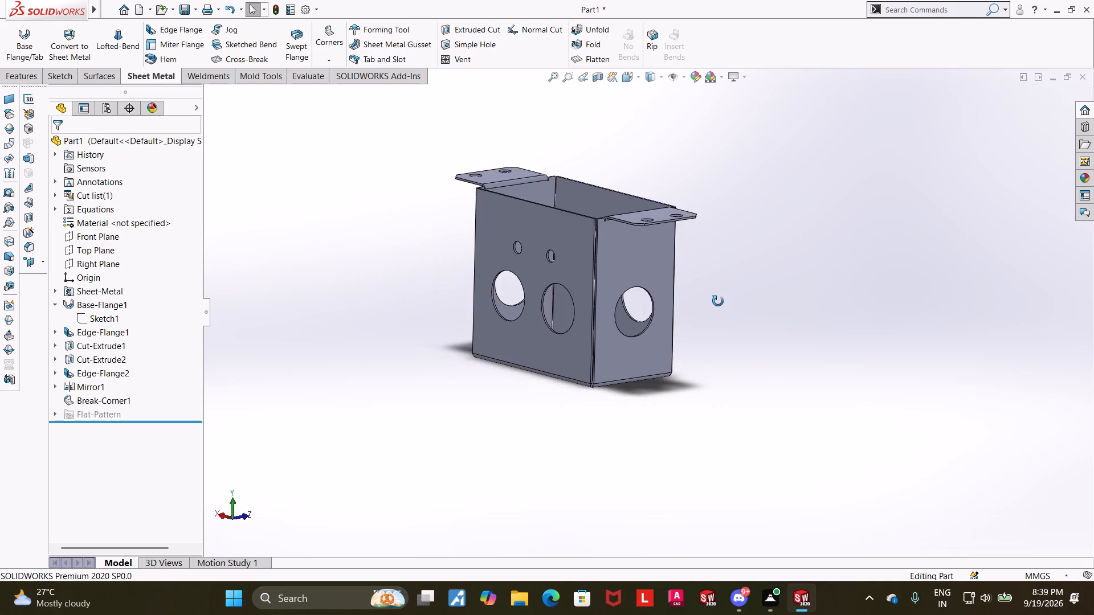
{"action": "middle_click_drag", "start_coordinate": [718, 301], "coordinate": [721, 318]}
{"action": "scroll", "coordinate": [570, 215], "scroll_direction": "down", "scroll_amount": 2}
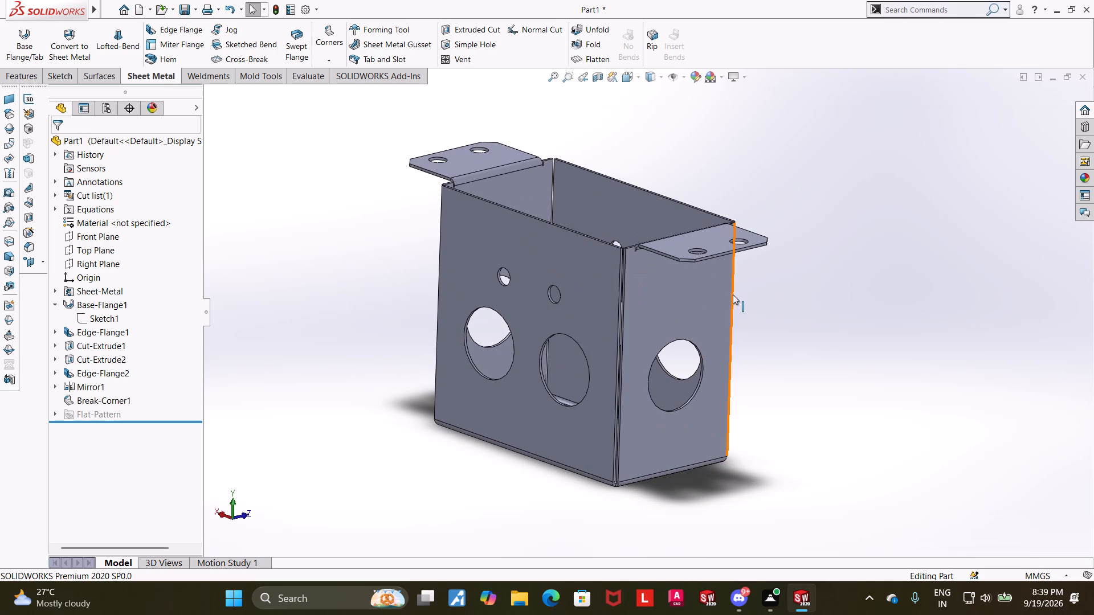
{"action": "middle_click_drag", "start_coordinate": [824, 325], "coordinate": [822, 346]}
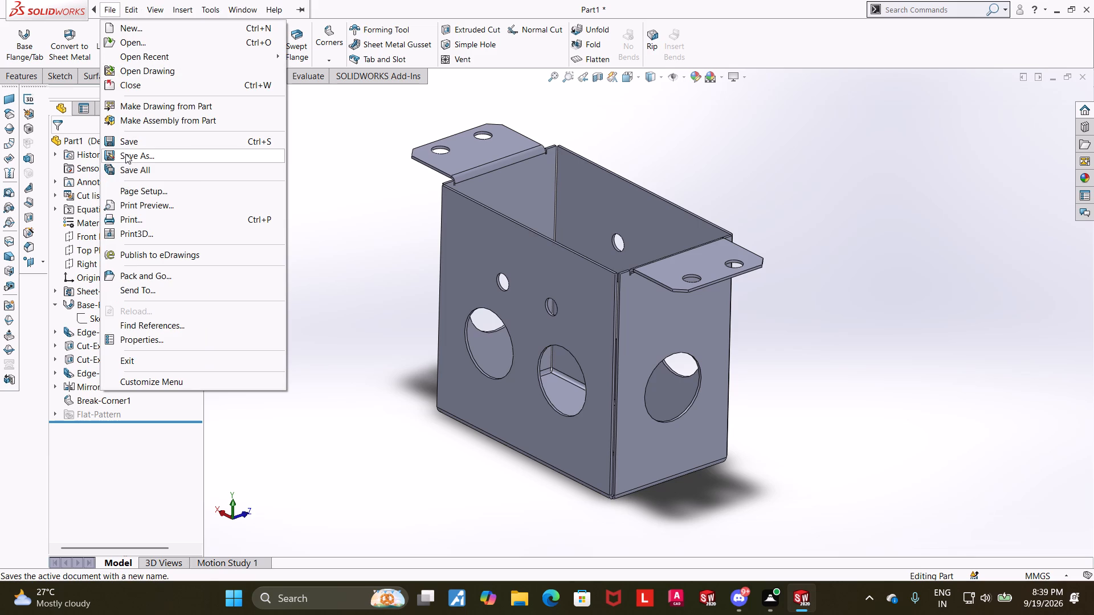
Open the Save As dialog for the sheet metal box part.
{"action": "left_click", "coordinate": [125, 154]}
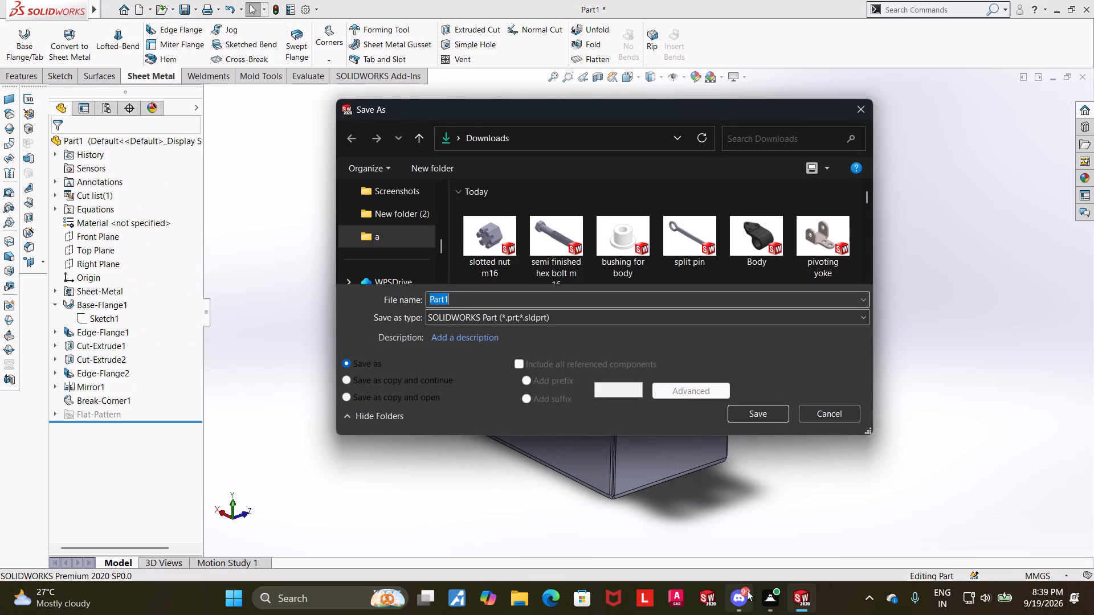
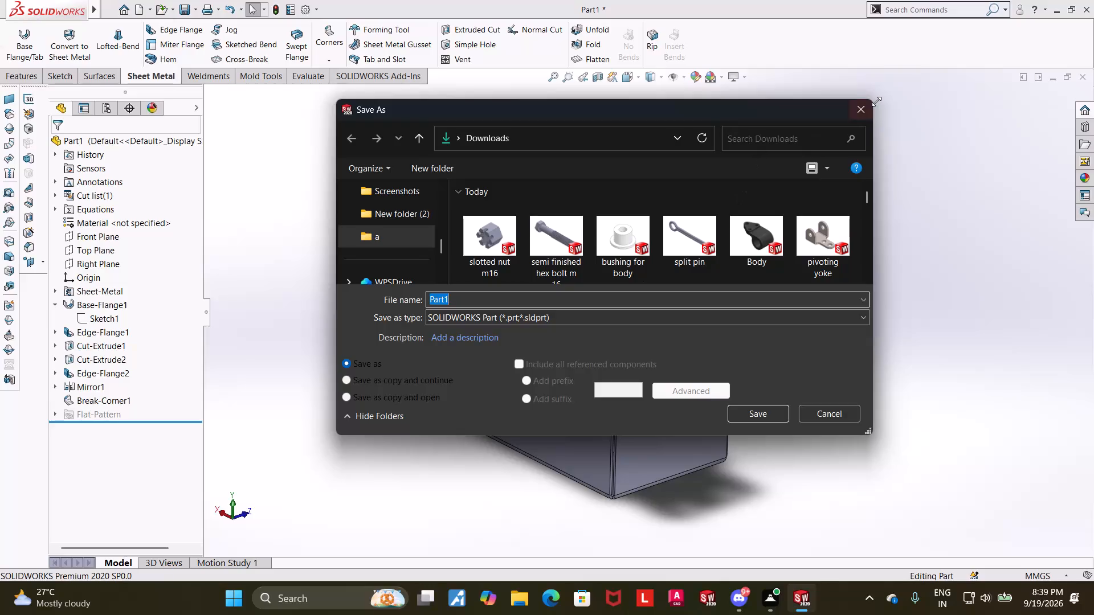
Dismiss the Save As dialog, flatten the box to examine its flat pattern, and return it to the folded state.
{"action": "left_click", "coordinate": [864, 109]}
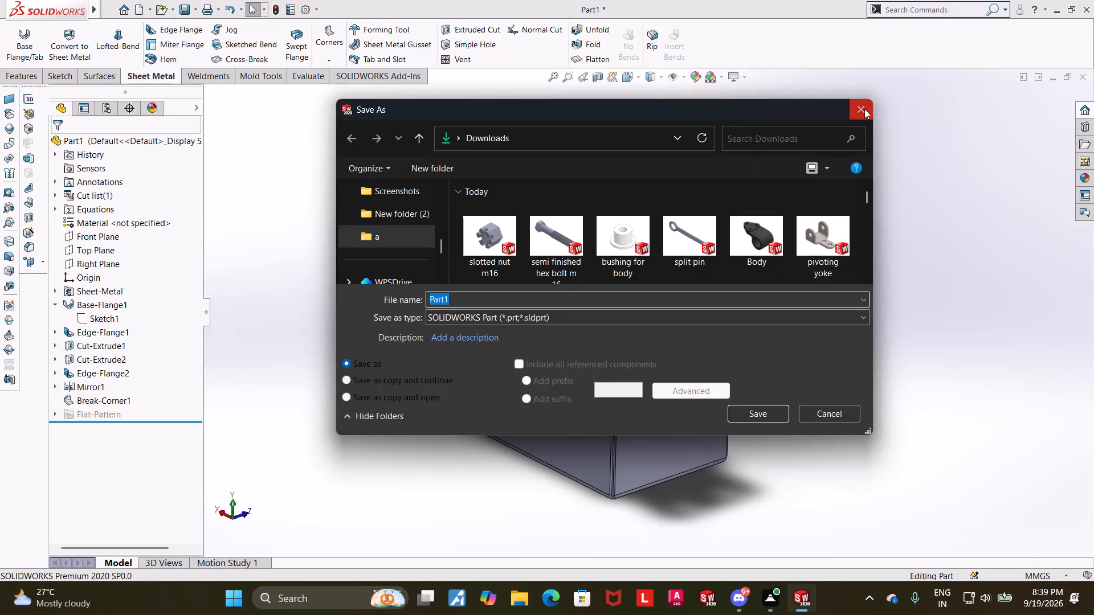
{"action": "left_click", "coordinate": [592, 56]}
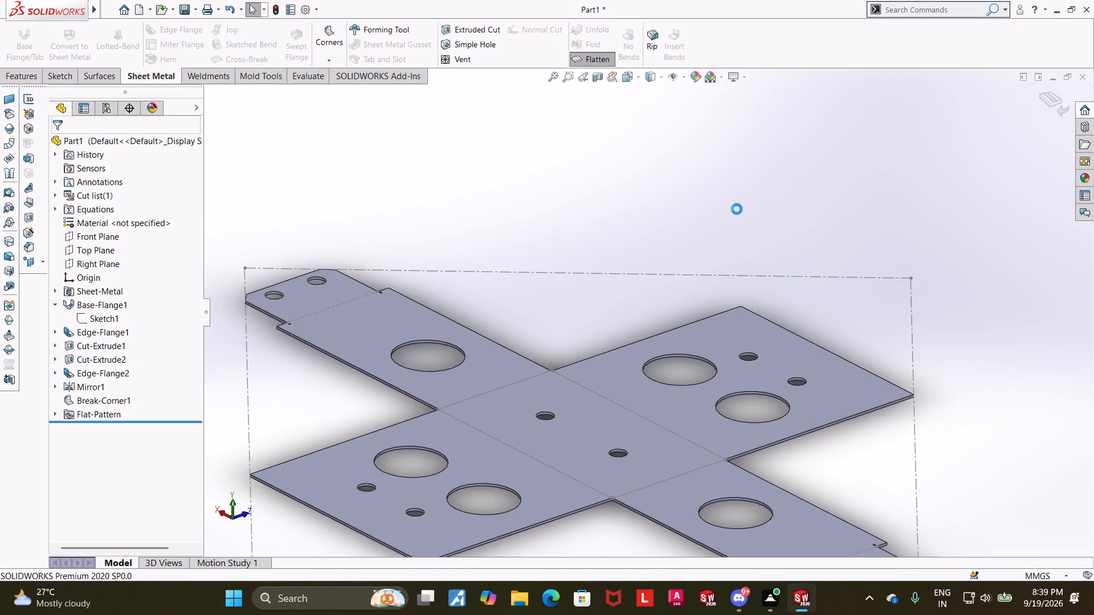
{"action": "scroll", "coordinate": [799, 242], "scroll_direction": "up", "scroll_amount": 3}
{"action": "middle_click_drag", "start_coordinate": [841, 252], "coordinate": [808, 342]}
{"action": "scroll", "coordinate": [751, 378], "scroll_direction": "up", "scroll_amount": 4}
{"action": "middle_click_drag", "start_coordinate": [774, 375], "coordinate": [758, 406]}
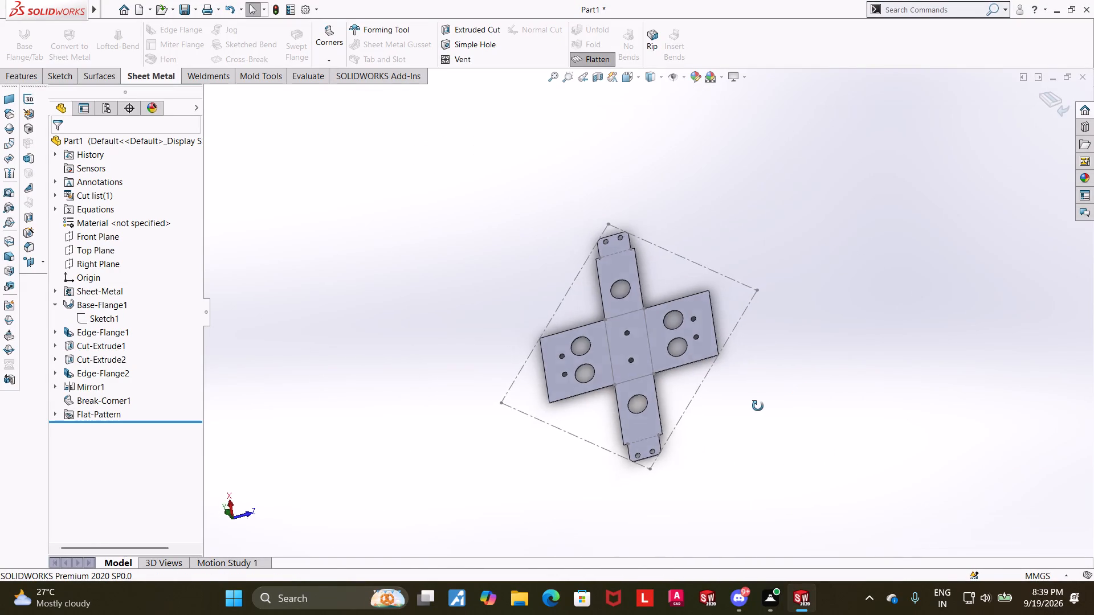
{"action": "middle_click_drag", "start_coordinate": [758, 406], "coordinate": [768, 399]}
{"action": "scroll", "coordinate": [724, 389], "scroll_direction": "down", "scroll_amount": 2}
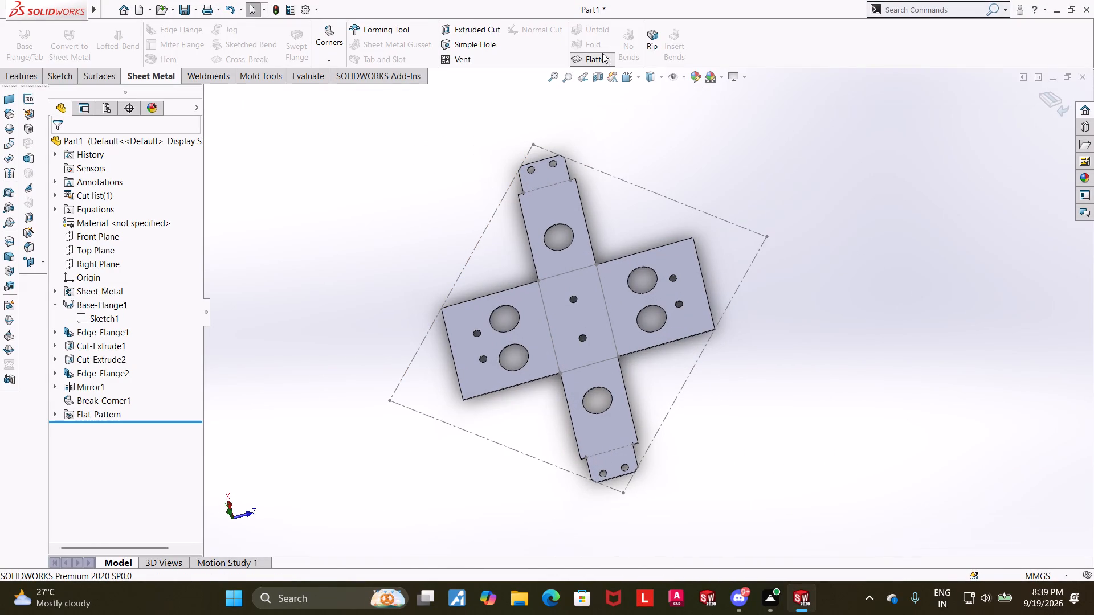
{"action": "left_click", "coordinate": [594, 64]}
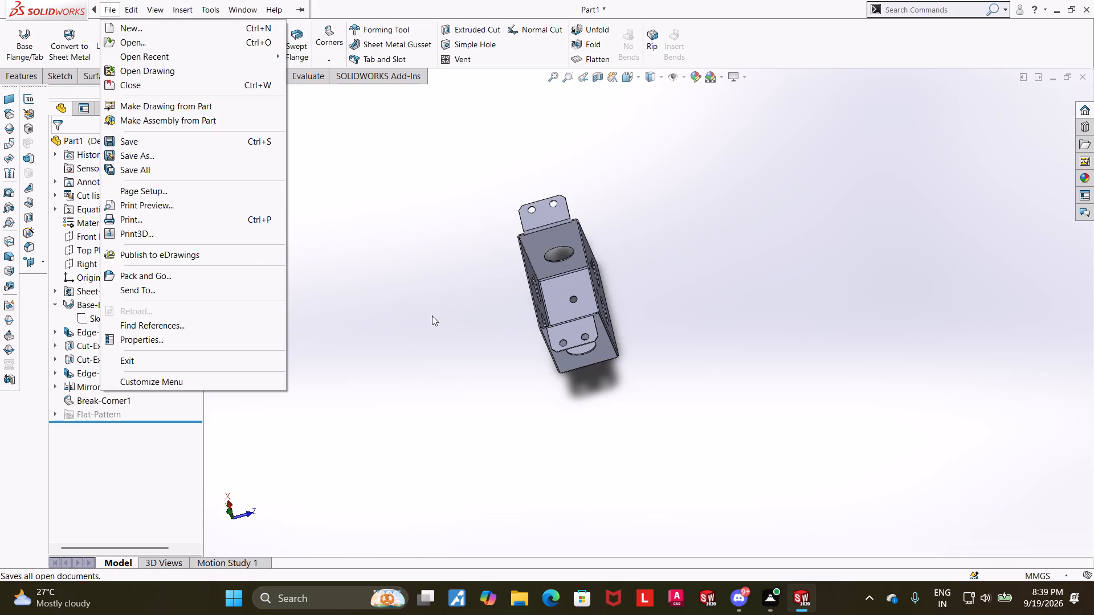
Save the folded part in Downloads as "sheet metal junction box" in SOLIDWORKS Part format.
{"action": "middle_click_drag", "start_coordinate": [443, 317], "coordinate": [487, 186]}
{"action": "left_click", "coordinate": [711, 367]}
{"action": "middle_click_drag", "start_coordinate": [699, 375], "coordinate": [733, 277]}
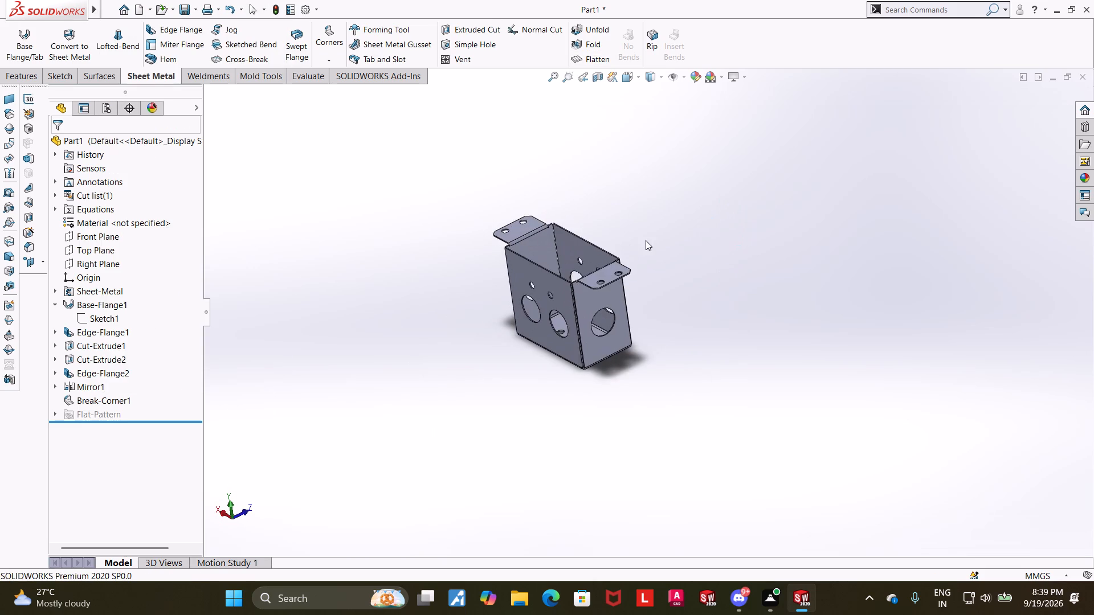
{"action": "scroll", "coordinate": [646, 240], "scroll_direction": "down", "scroll_amount": 2}
{"action": "left_click", "coordinate": [145, 152]}
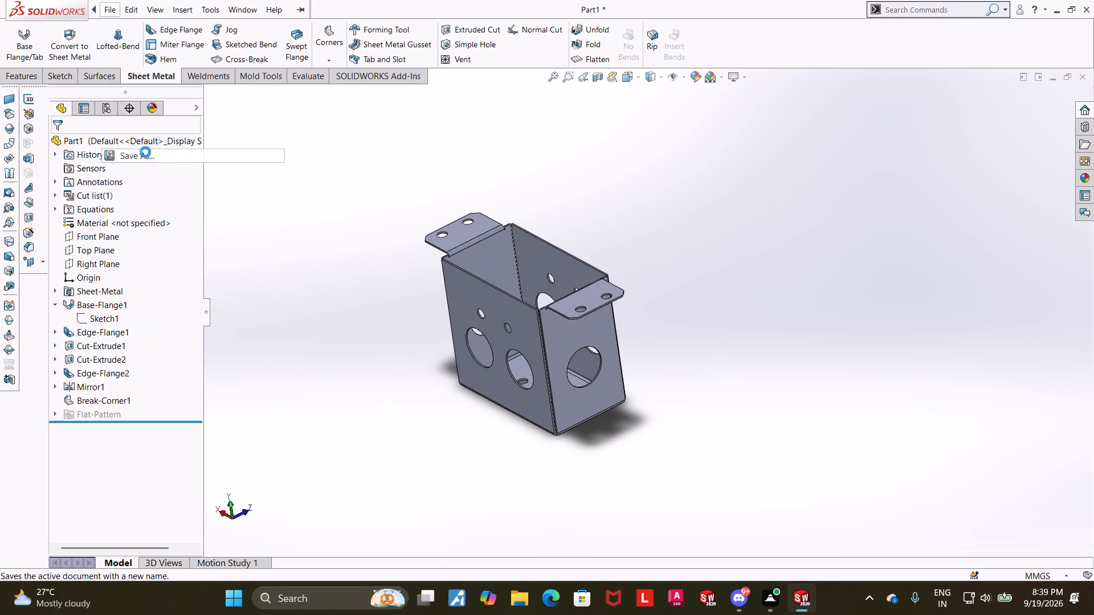
{"action": "type", "text": "sheet metal junction box"}
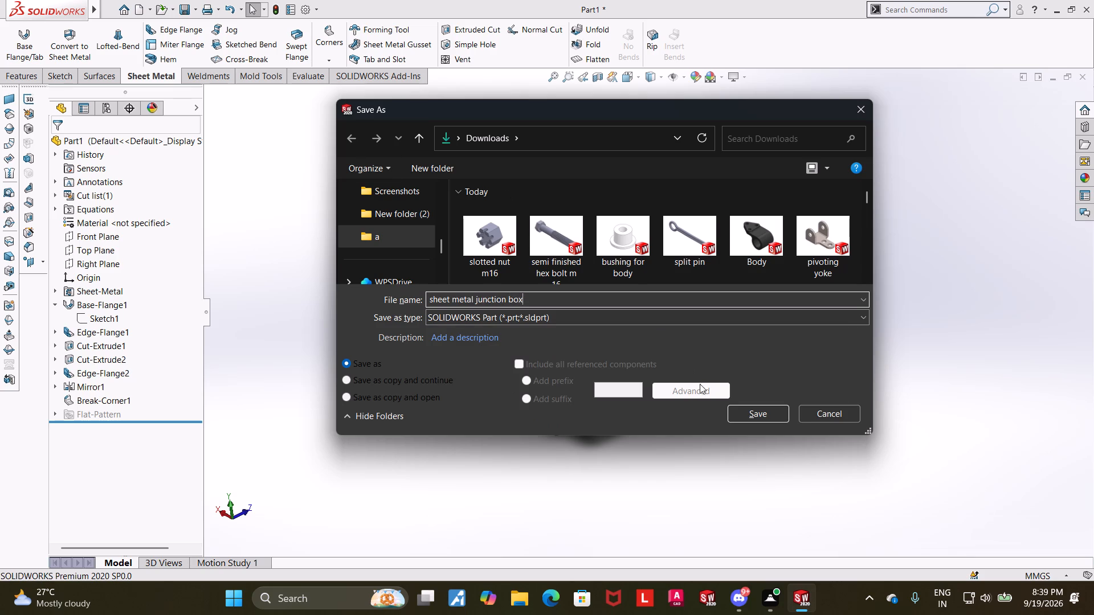
{"action": "left_click", "coordinate": [769, 412]}
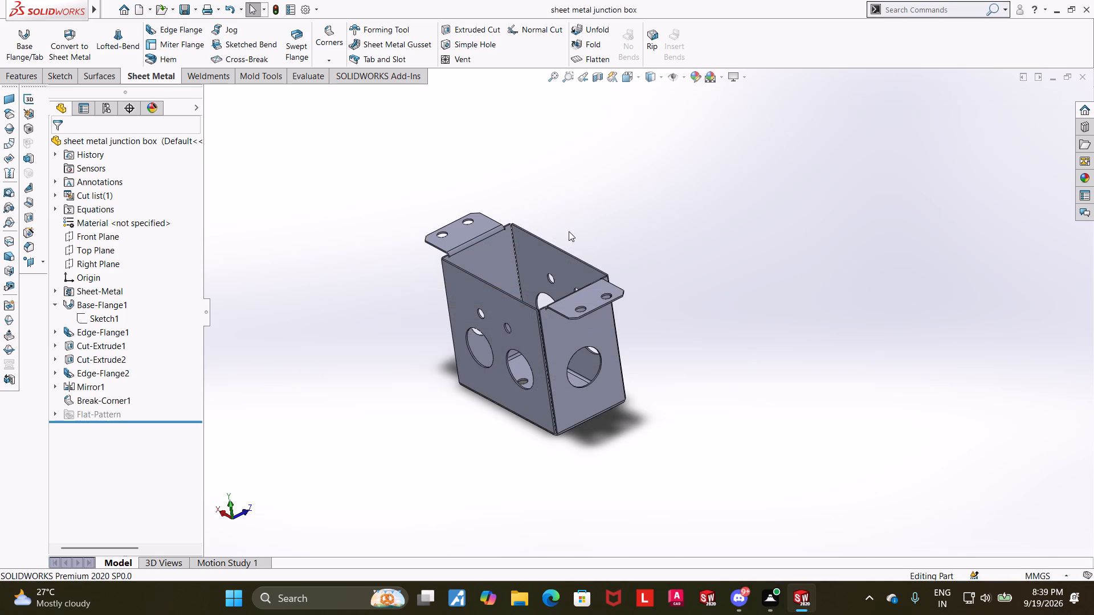
Export the folded box to Downloads as a PDF named "sheet metal junction box" and dismiss the download notification.
{"action": "scroll", "coordinate": [533, 233], "scroll_direction": "down", "scroll_amount": 1}
{"action": "middle_click", "coordinate": [675, 269]}
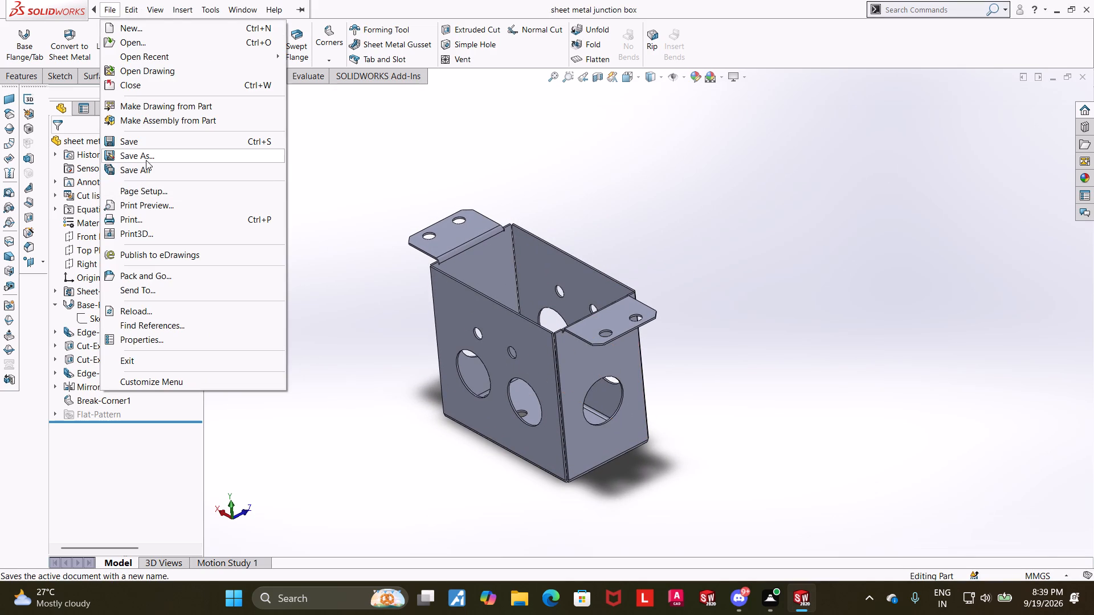
{"action": "left_click", "coordinate": [146, 160]}
{"action": "left_click", "coordinate": [566, 322]}
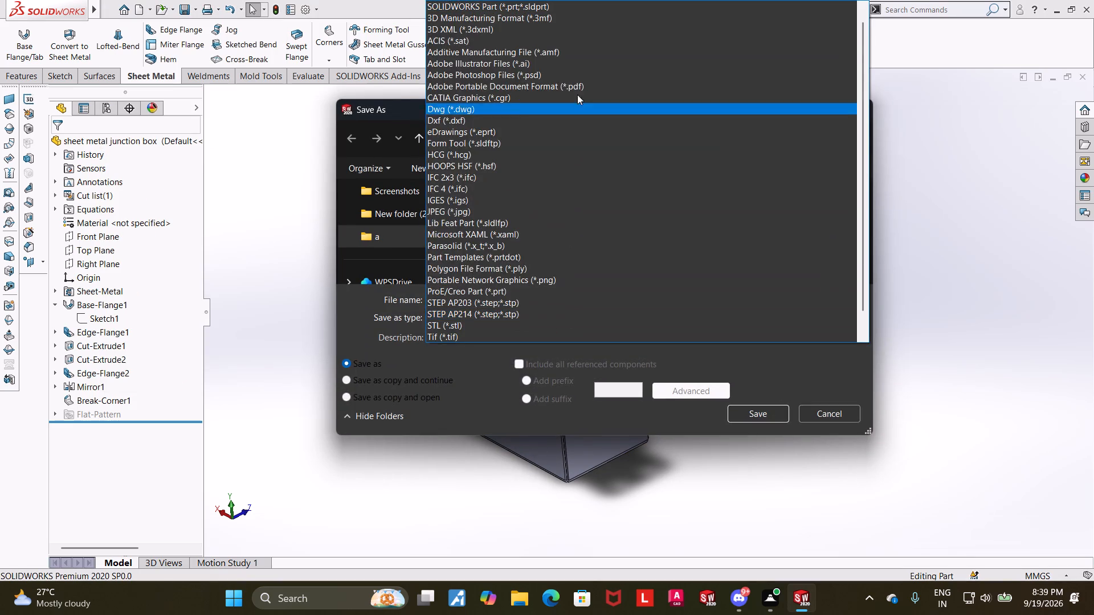
{"action": "left_click", "coordinate": [582, 89]}
{"action": "left_click", "coordinate": [752, 429]}
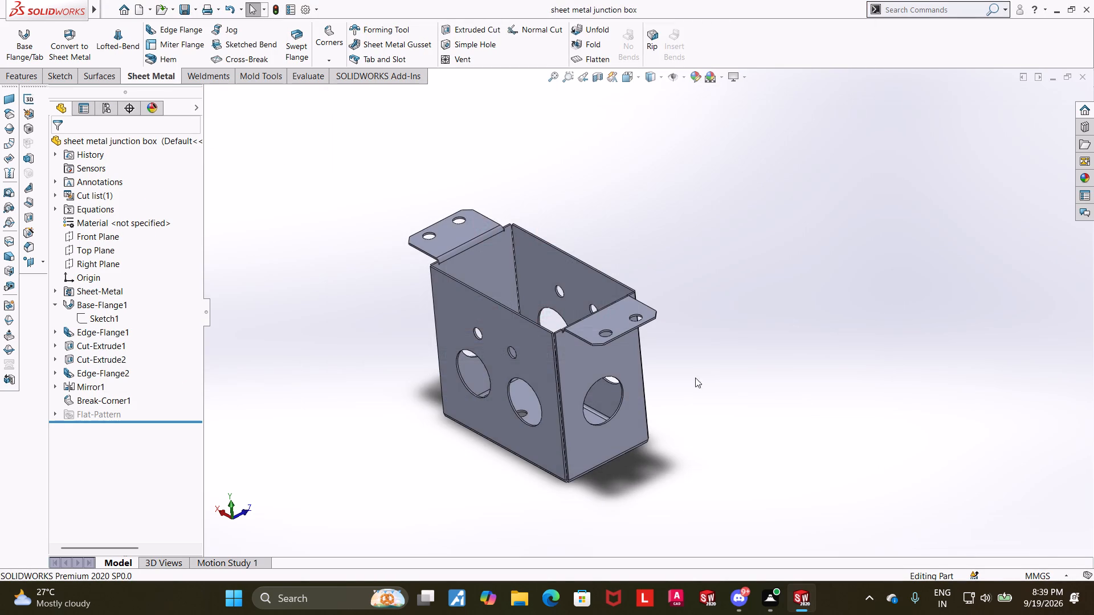
{"action": "scroll", "coordinate": [442, 376], "scroll_direction": "up", "scroll_amount": 2}
{"action": "scroll", "coordinate": [550, 336], "scroll_direction": "down", "scroll_amount": 2}
{"action": "middle_click_drag", "start_coordinate": [854, 351], "coordinate": [854, 358]}
{"action": "scroll", "coordinate": [854, 358], "scroll_direction": "down", "scroll_amount": 1}
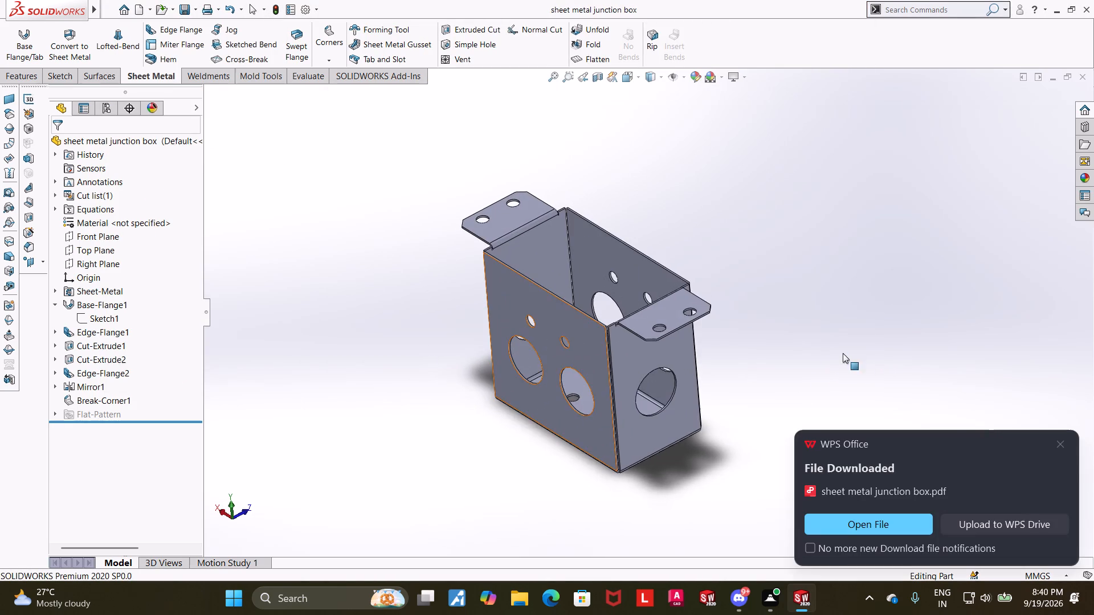
{"action": "scroll", "coordinate": [644, 318], "scroll_direction": "down", "scroll_amount": 1}
{"action": "left_click", "coordinate": [1068, 444]}
Flatten the sheet metal box and orient the view square-on to the flat pattern from above.
{"action": "scroll", "coordinate": [656, 407], "scroll_direction": "up", "scroll_amount": 4}
{"action": "scroll", "coordinate": [562, 368], "scroll_direction": "down", "scroll_amount": 2}
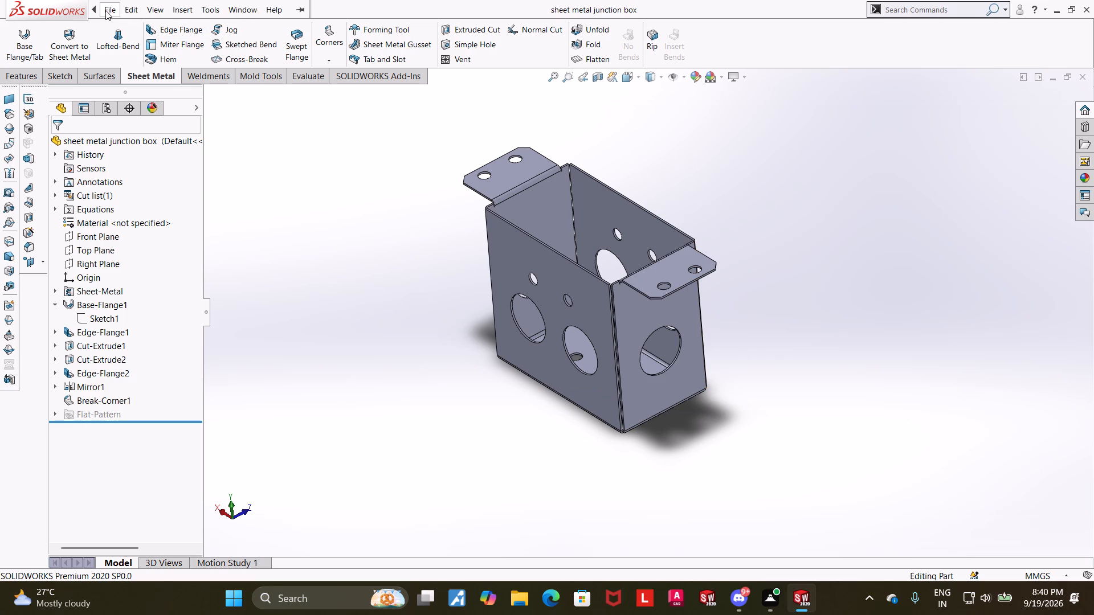
{"action": "left_click", "coordinate": [577, 59]}
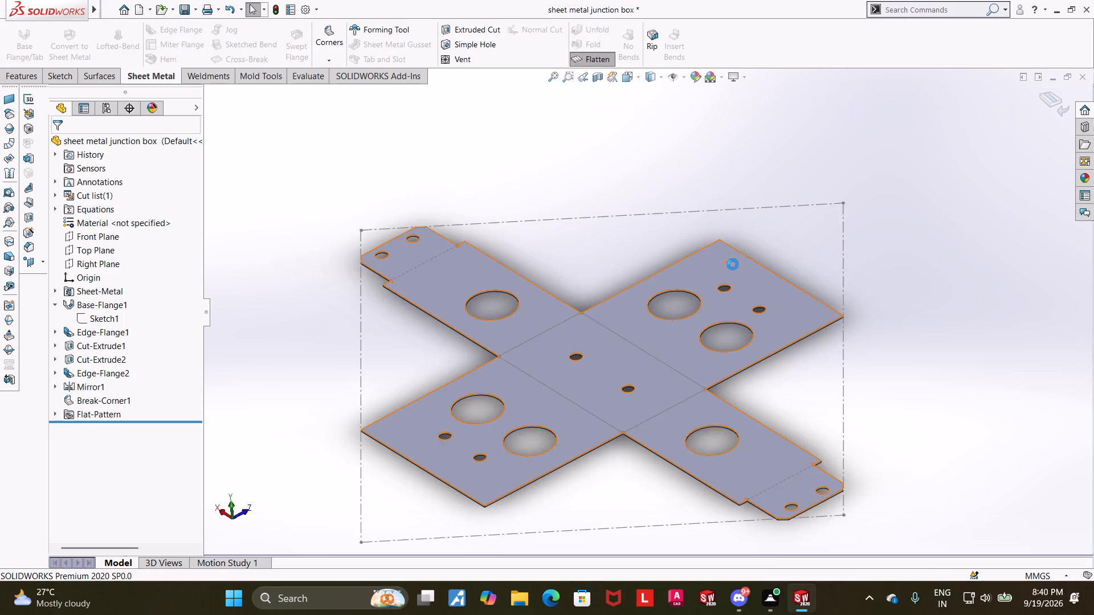
{"action": "scroll", "coordinate": [760, 275], "scroll_direction": "up", "scroll_amount": 4}
{"action": "left_click", "coordinate": [836, 294]}
{"action": "middle_click_drag", "start_coordinate": [832, 289], "coordinate": [815, 344]}
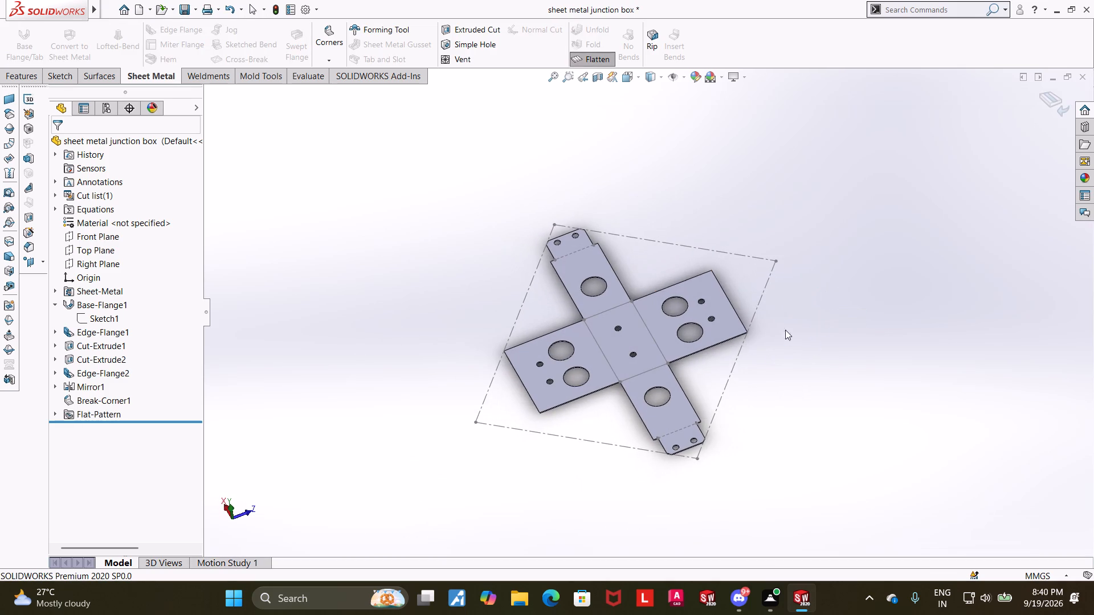
{"action": "left_click", "coordinate": [630, 74]}
{"action": "left_click", "coordinate": [544, 291]}
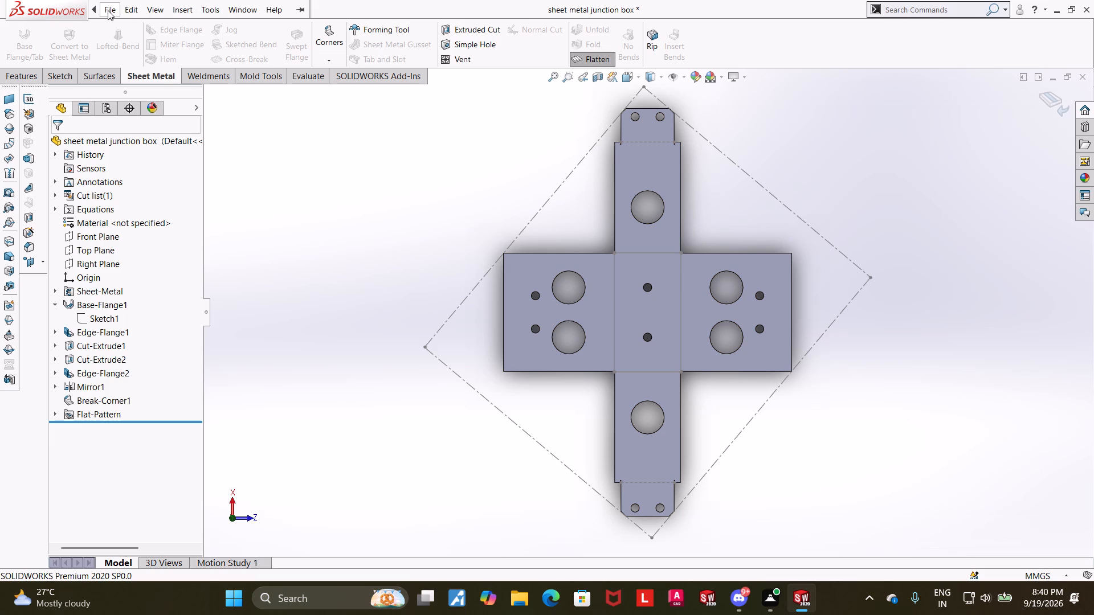
Export the flat pattern view to Downloads as a PDF named "sheet metal junction box flat".
{"action": "left_click", "coordinate": [146, 158]}
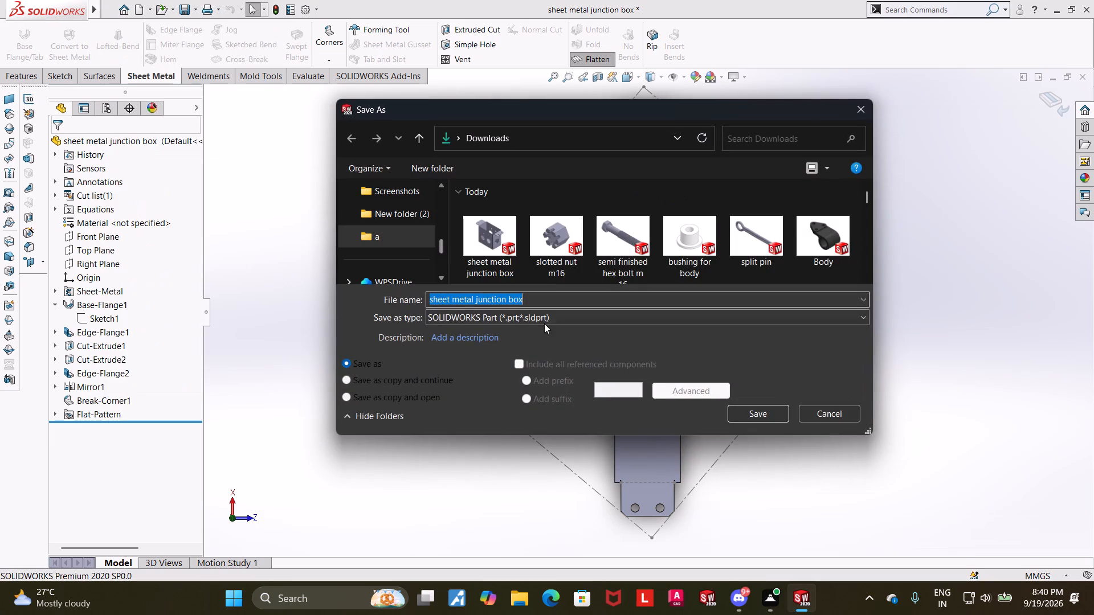
{"action": "left_click", "coordinate": [548, 318]}
{"action": "left_click", "coordinate": [568, 91]}
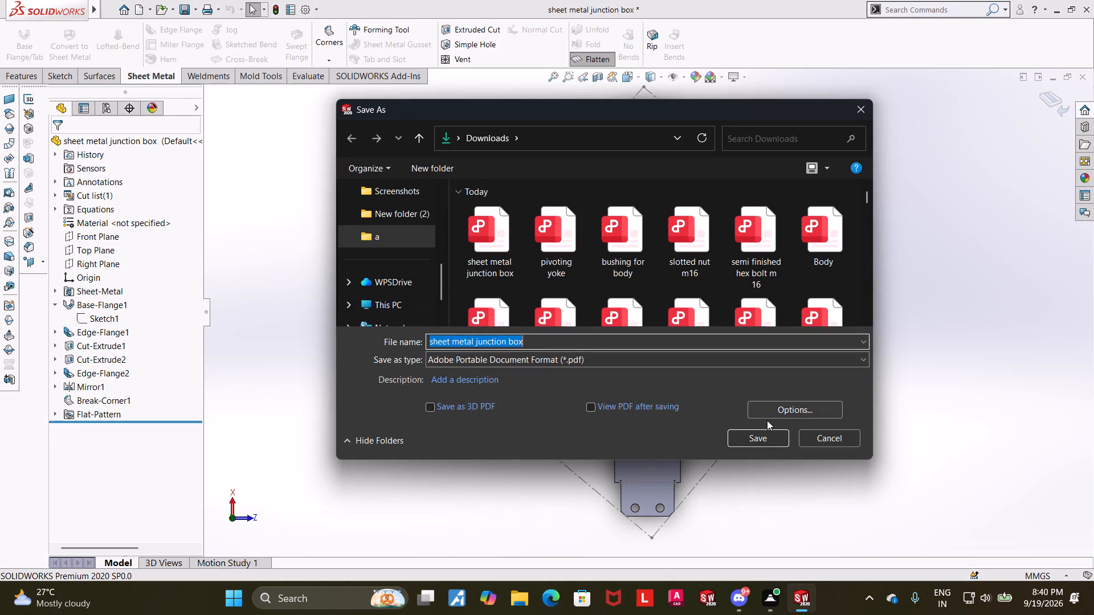
{"action": "left_click", "coordinate": [565, 344]}
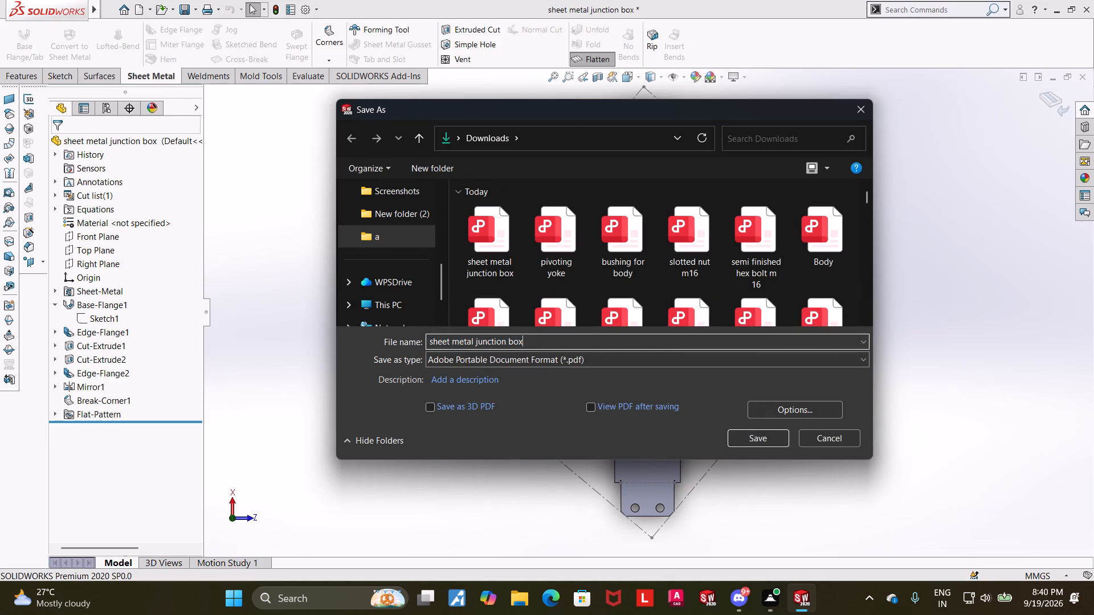
{"action": "key", "text": "space"}
{"action": "type", "text": "flat"}
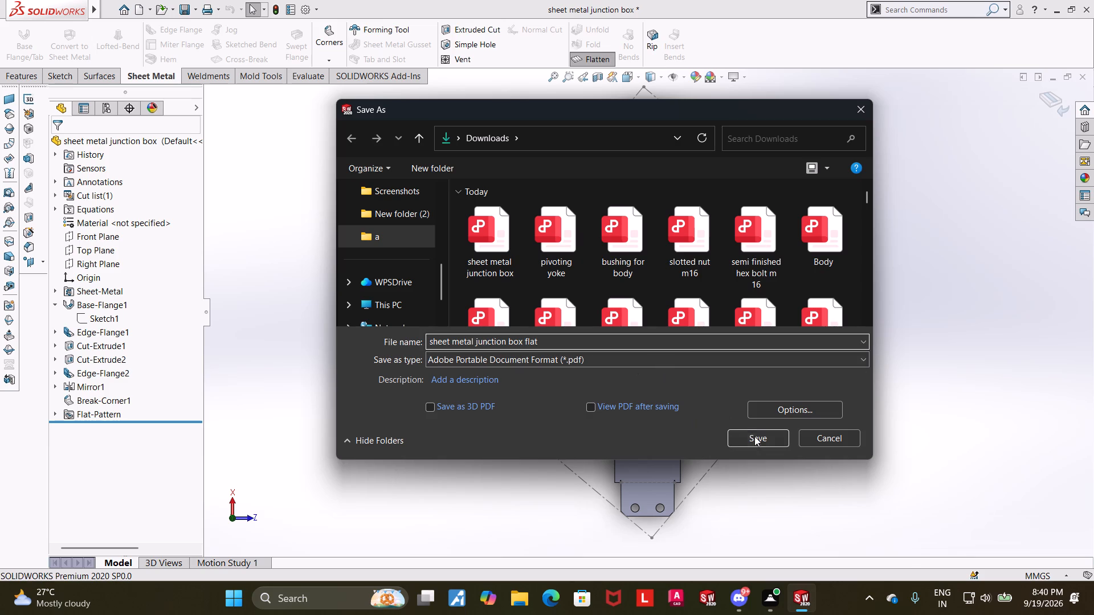
{"action": "left_click", "coordinate": [754, 436]}
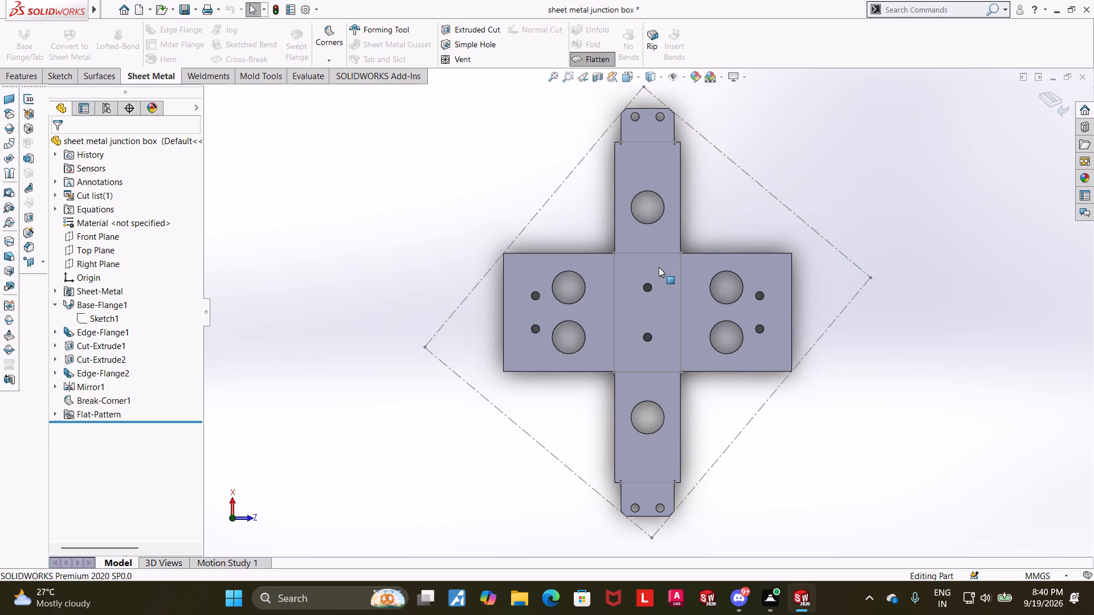
Start the DXF/DWG export of the flattened body as a Dwg file named "sheet metal junction box" in Downloads.
{"action": "right_click", "coordinate": [659, 267]}
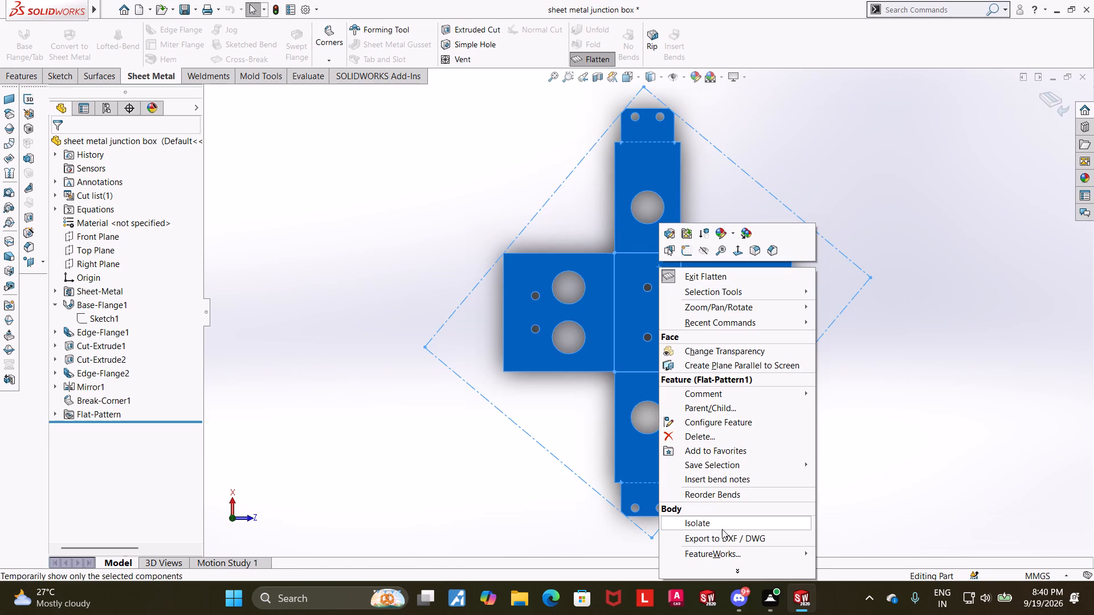
{"action": "left_click", "coordinate": [725, 534]}
{"action": "left_click", "coordinate": [504, 352]}
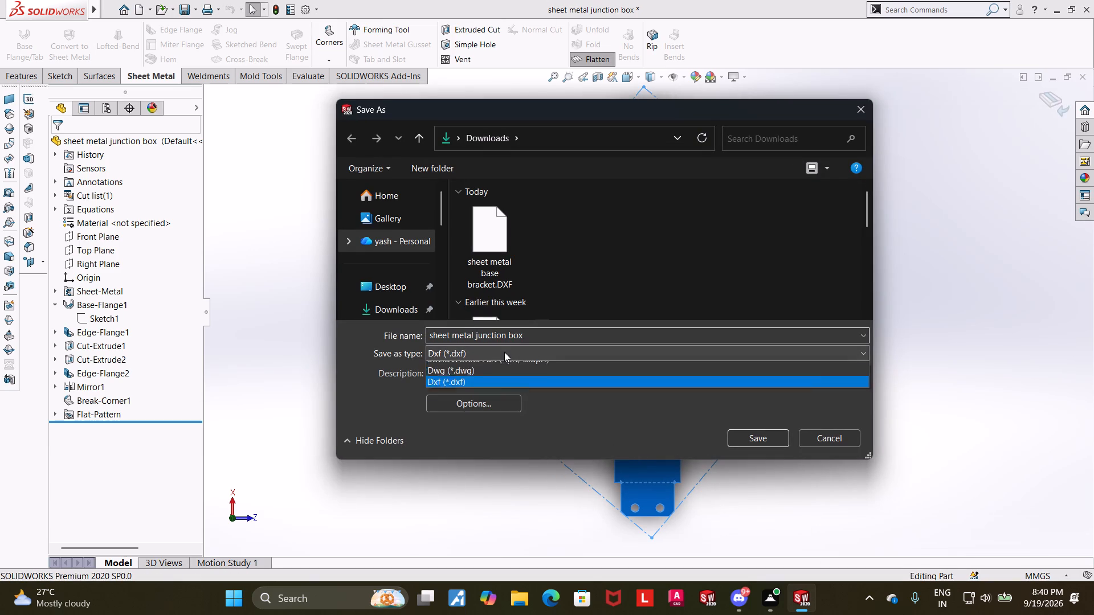
{"action": "left_click", "coordinate": [516, 389]}
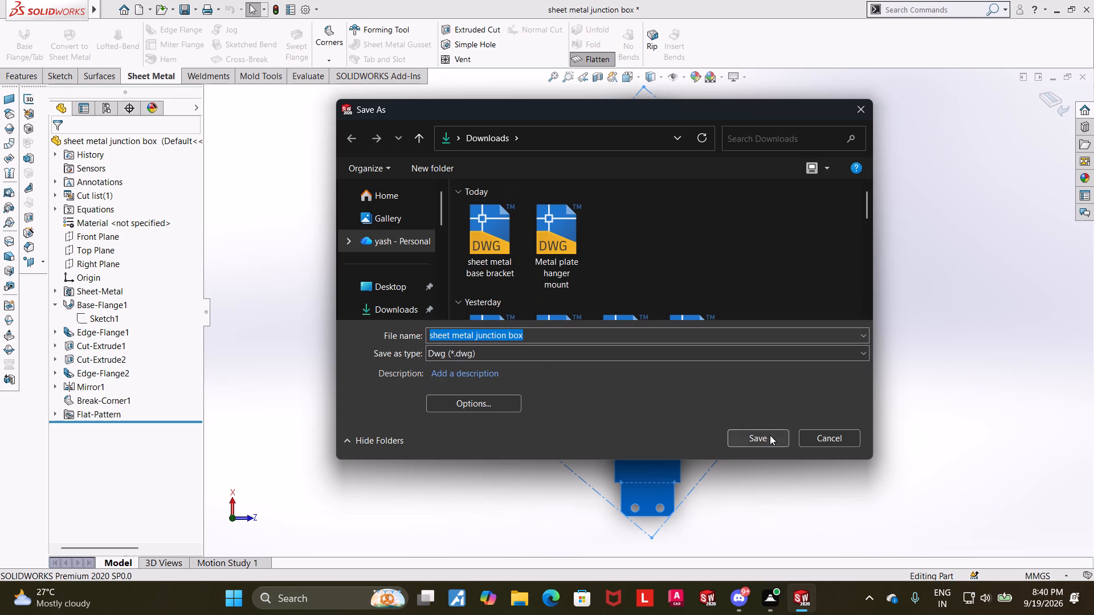
{"action": "left_click", "coordinate": [769, 435]}
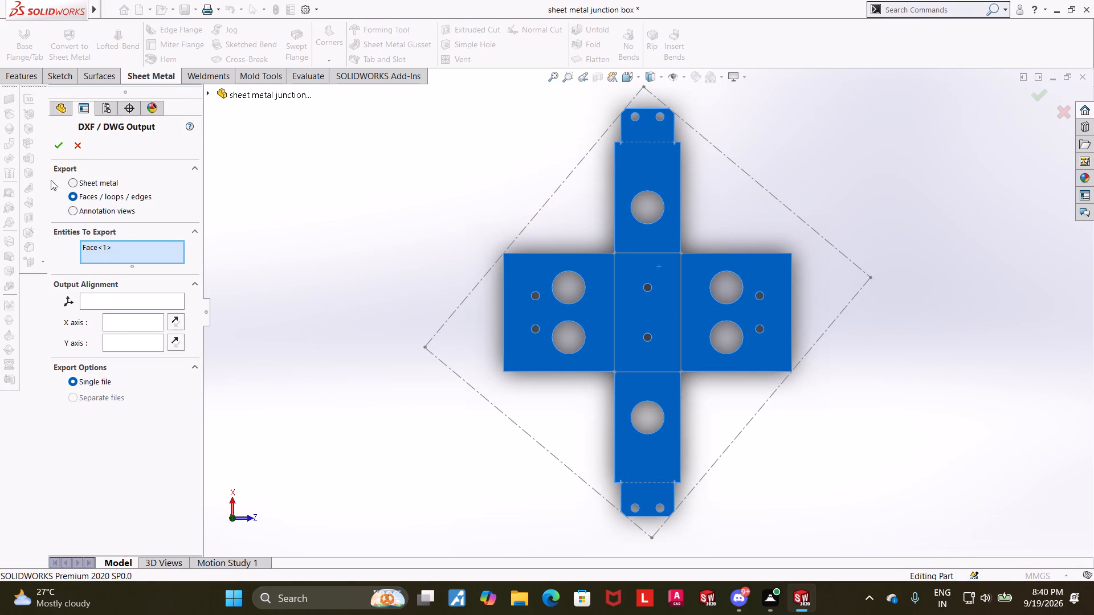
Set the export to Sheet metal with hidden edges, bend lines, sketches and bounding box included, and save the DWG.
{"action": "left_click", "coordinate": [71, 178]}
{"action": "left_click", "coordinate": [79, 260]}
{"action": "left_click", "coordinate": [77, 274]}
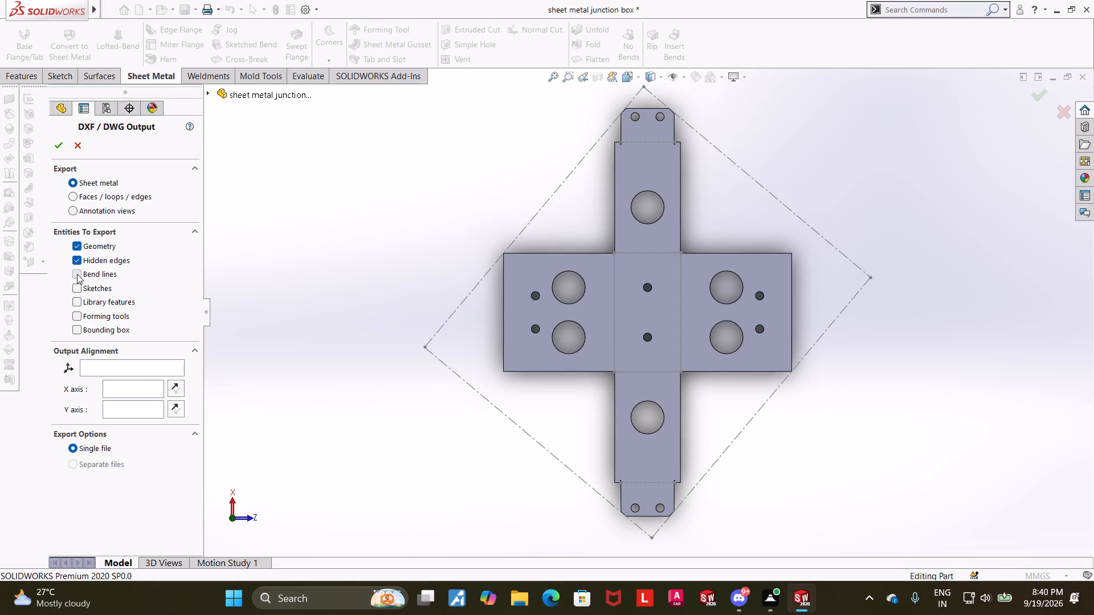
{"action": "left_click", "coordinate": [77, 292]}
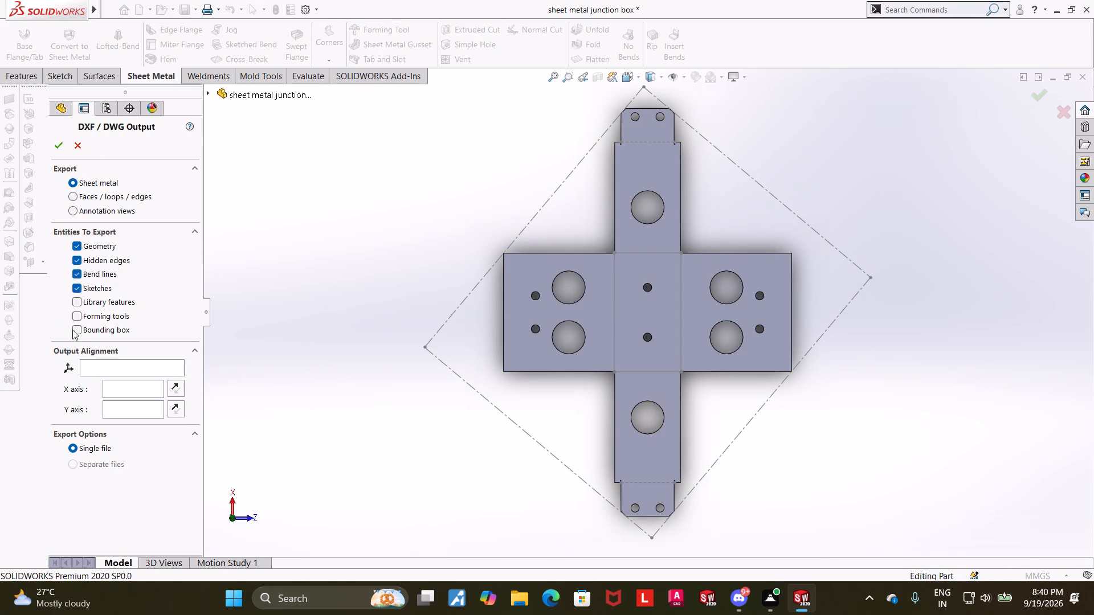
{"action": "left_click", "coordinate": [76, 327]}
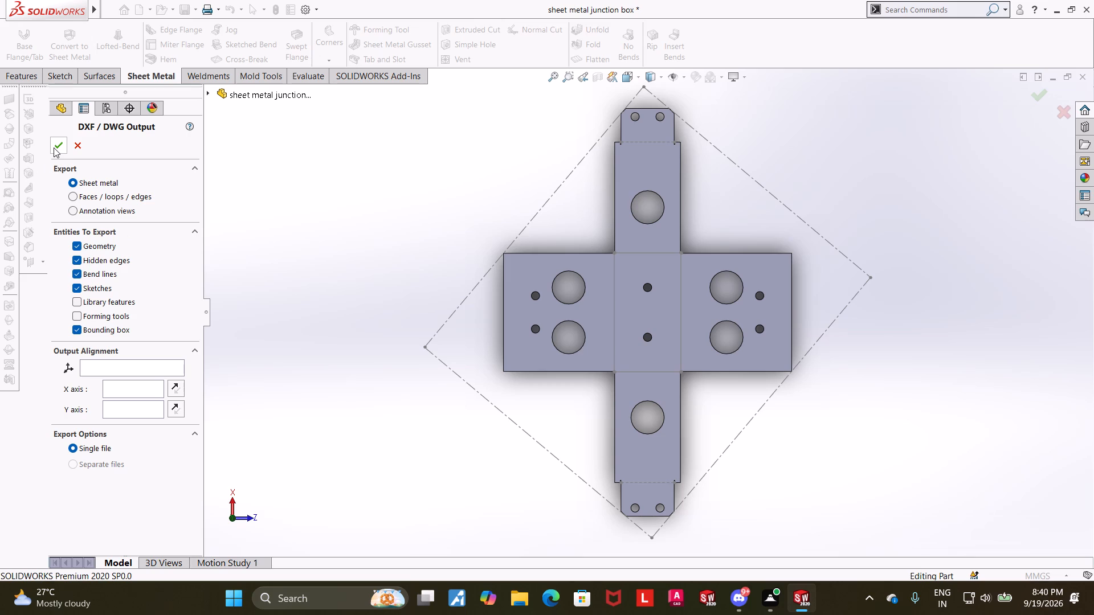
{"action": "left_click", "coordinate": [54, 147]}
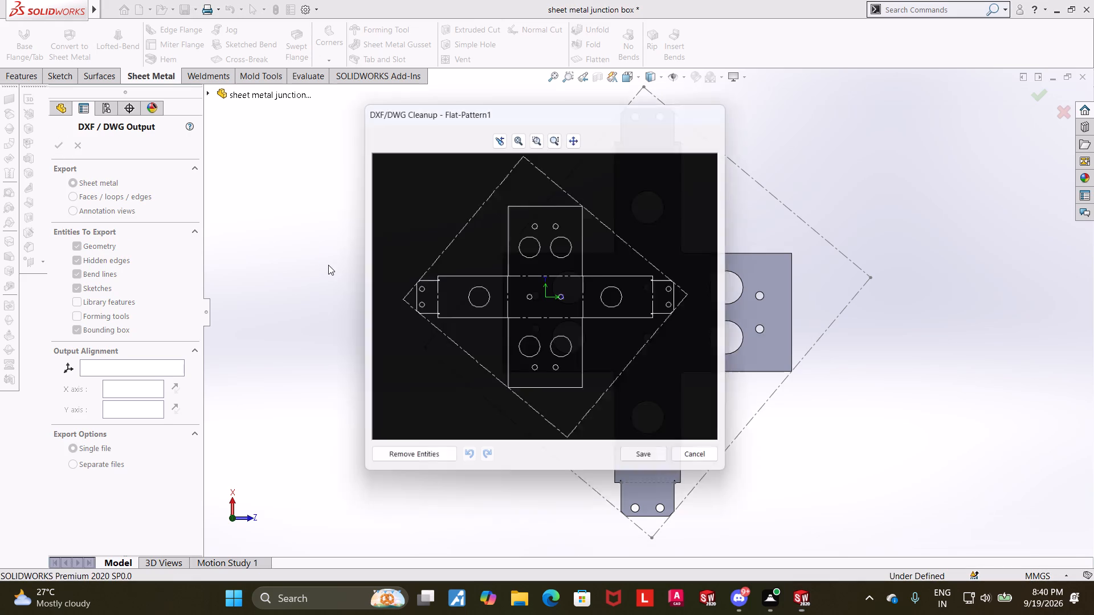
{"action": "left_click", "coordinate": [651, 457]}
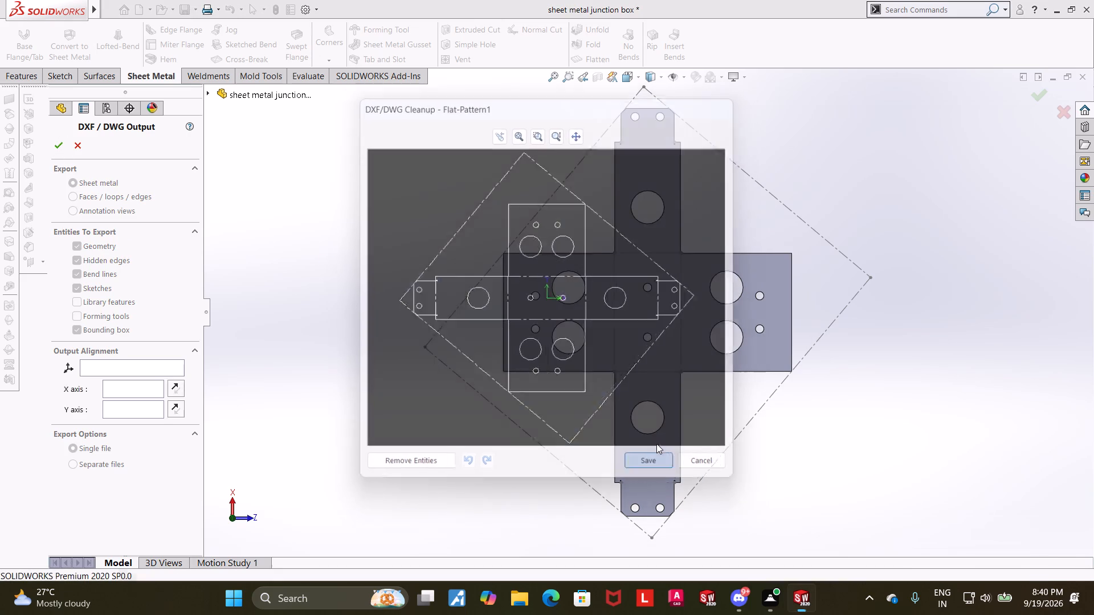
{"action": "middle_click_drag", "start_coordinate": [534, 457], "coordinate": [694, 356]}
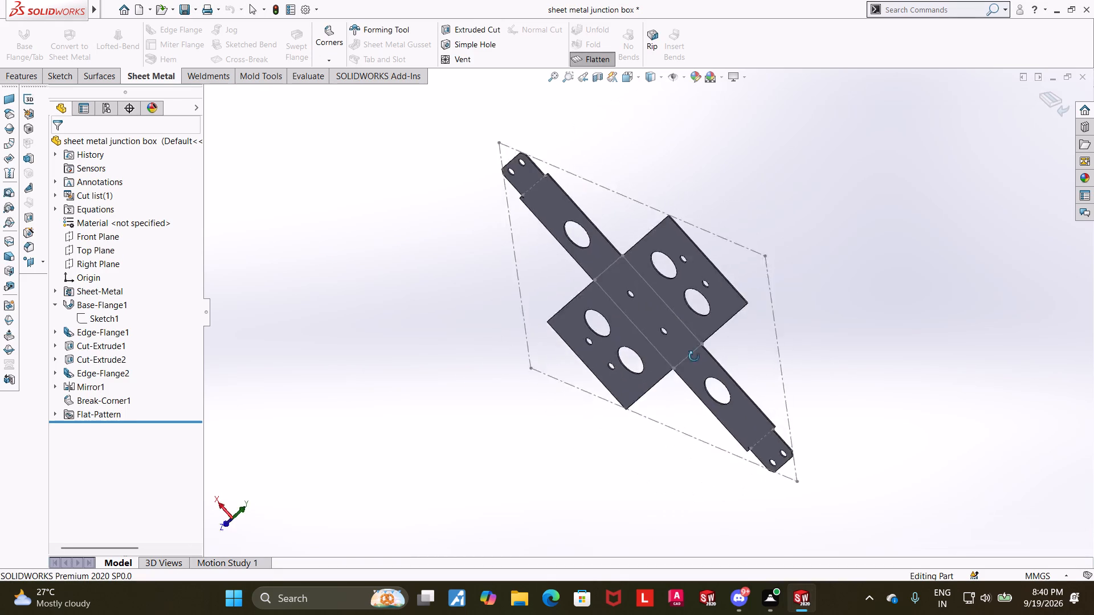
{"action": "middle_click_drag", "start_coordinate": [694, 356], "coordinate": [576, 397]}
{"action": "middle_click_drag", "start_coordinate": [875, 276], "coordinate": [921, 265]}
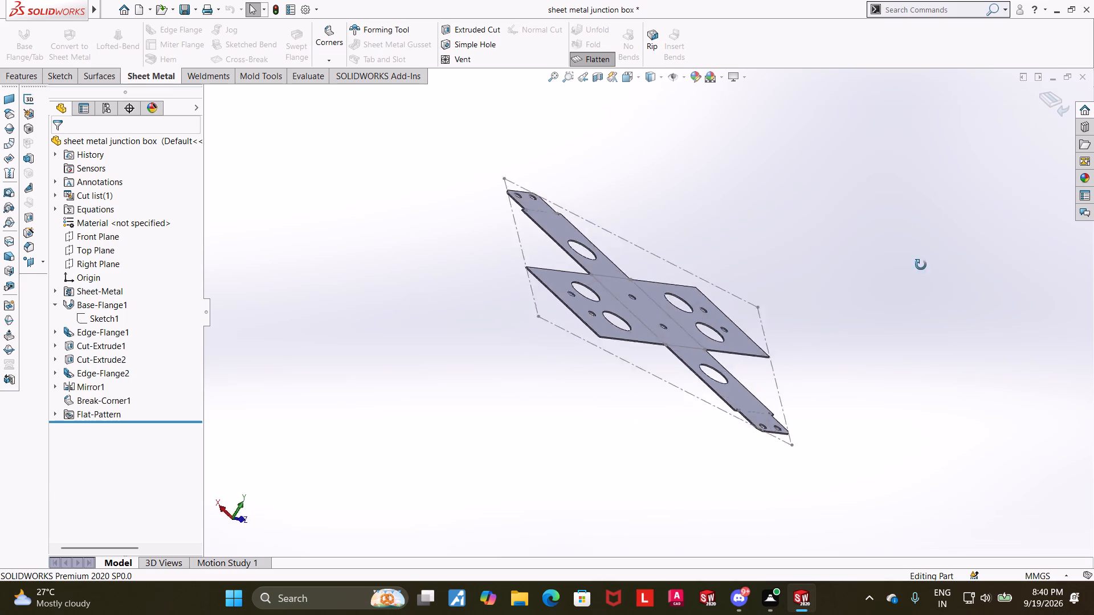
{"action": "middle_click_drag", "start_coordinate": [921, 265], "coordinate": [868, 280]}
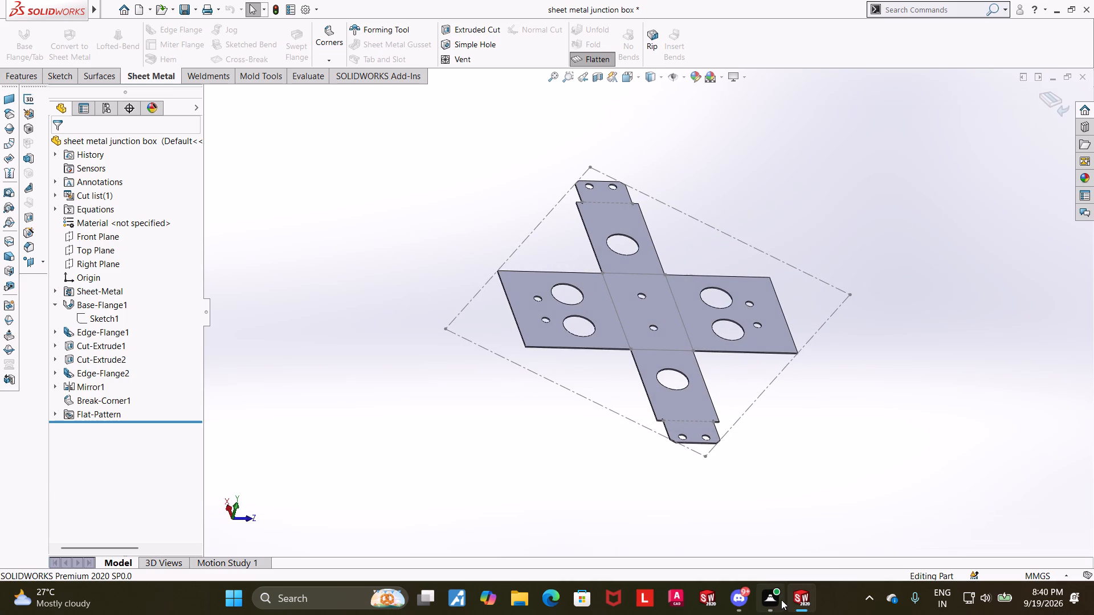